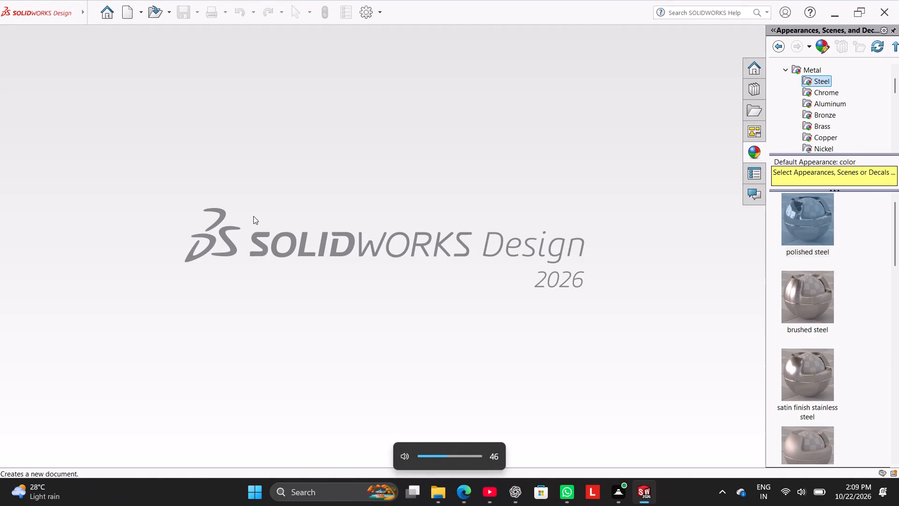
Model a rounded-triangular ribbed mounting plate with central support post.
Create a new part document.
click(125, 2)
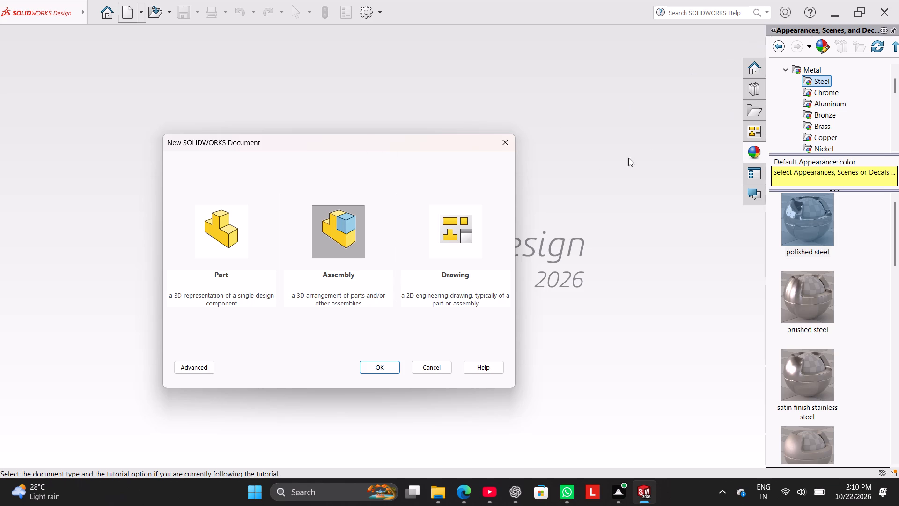
click(215, 239)
click(389, 372)
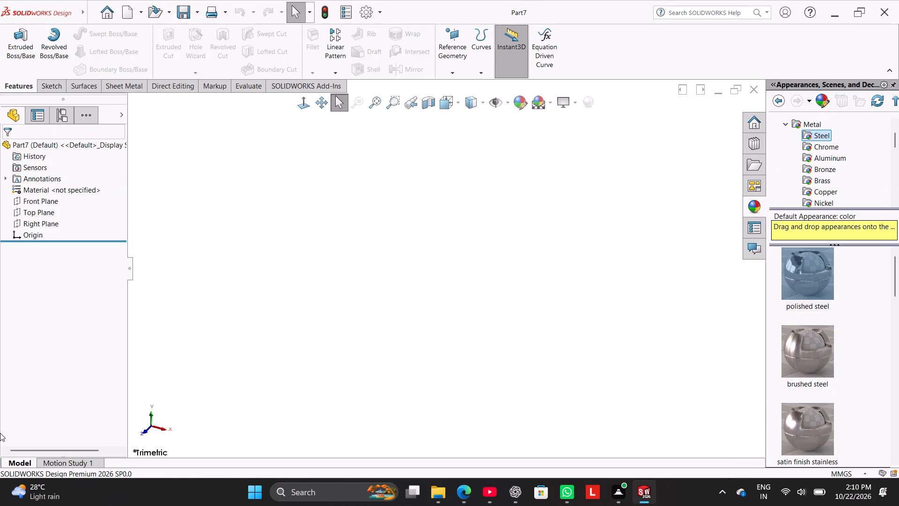
Start a sketch on the Top Plane and draw a circle centred on the origin with a radius of about 16.8 mm.
click(49, 82)
click(18, 43)
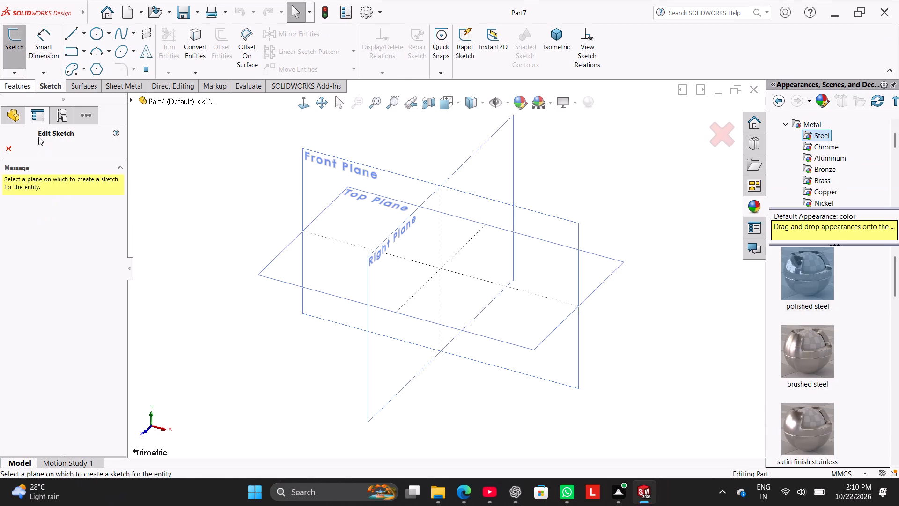
click(267, 269)
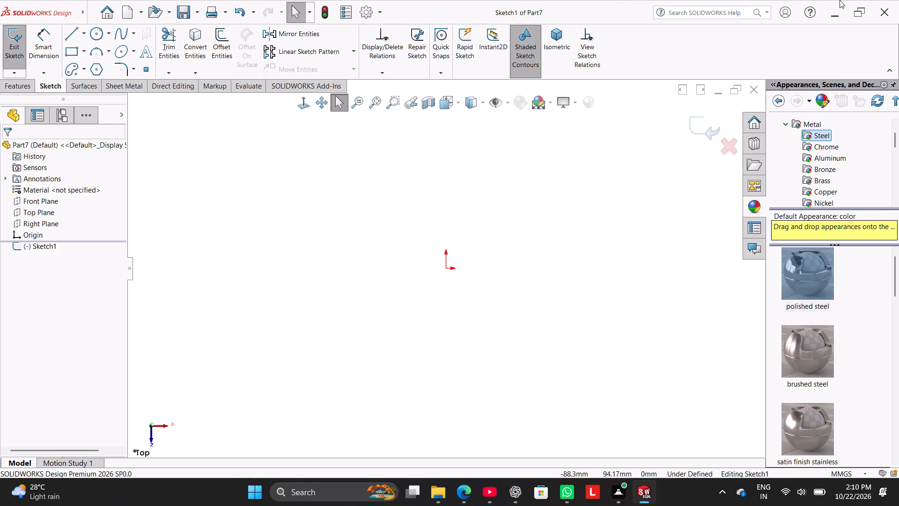
click(91, 33)
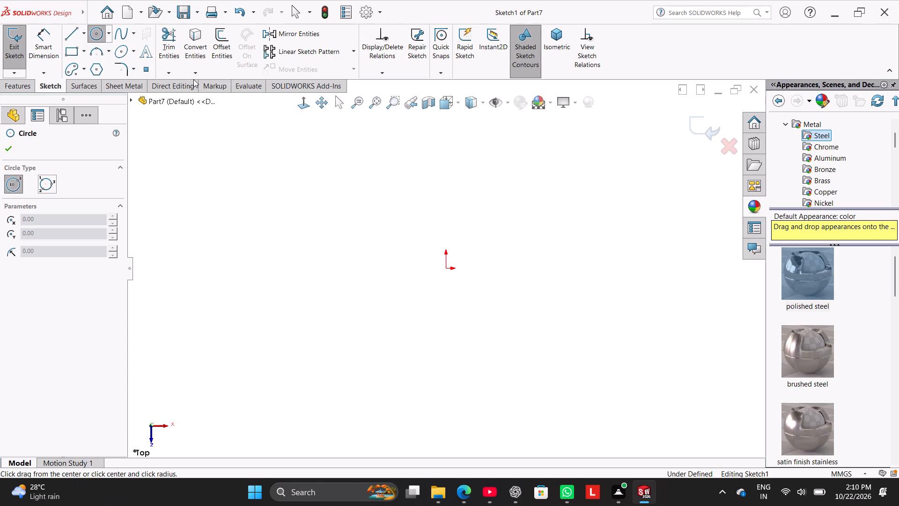
click(446, 268)
click(467, 289)
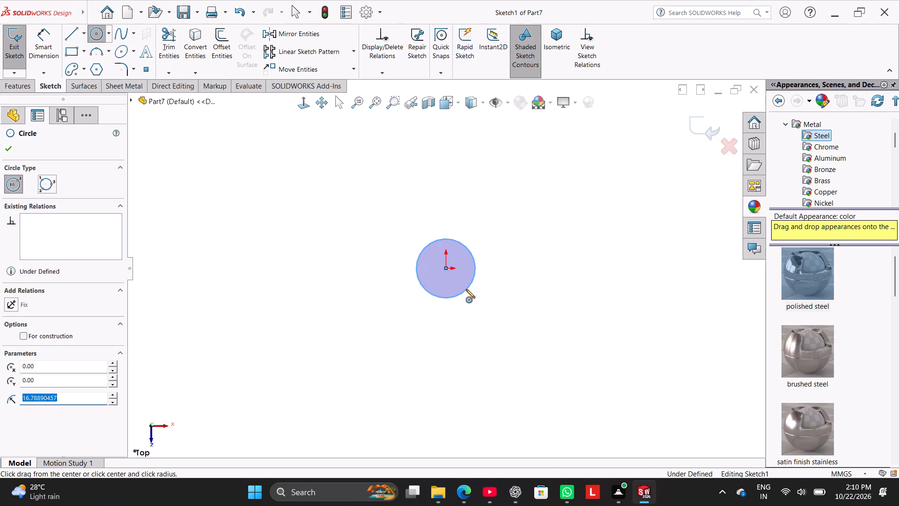
right_click(355, 232)
click(369, 238)
Dimension the circle's diameter as 20 mm.
click(46, 44)
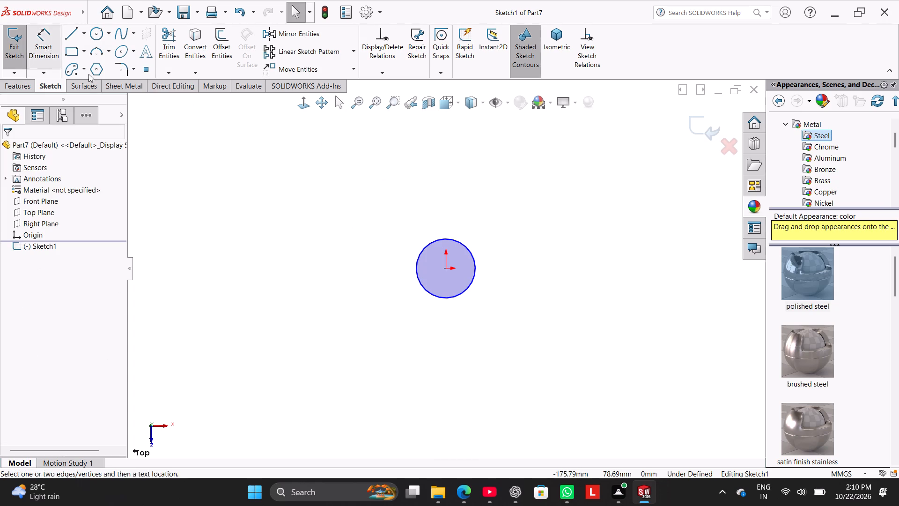
click(442, 239)
click(382, 206)
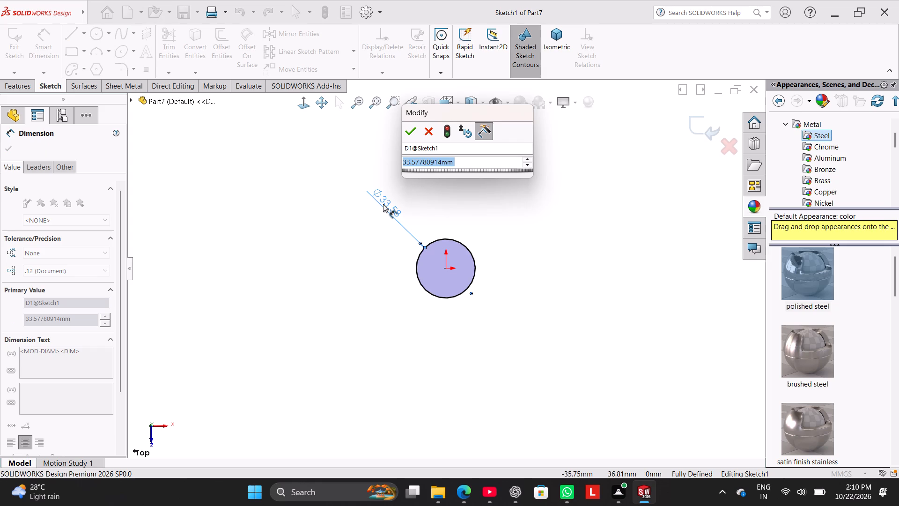
text(20)
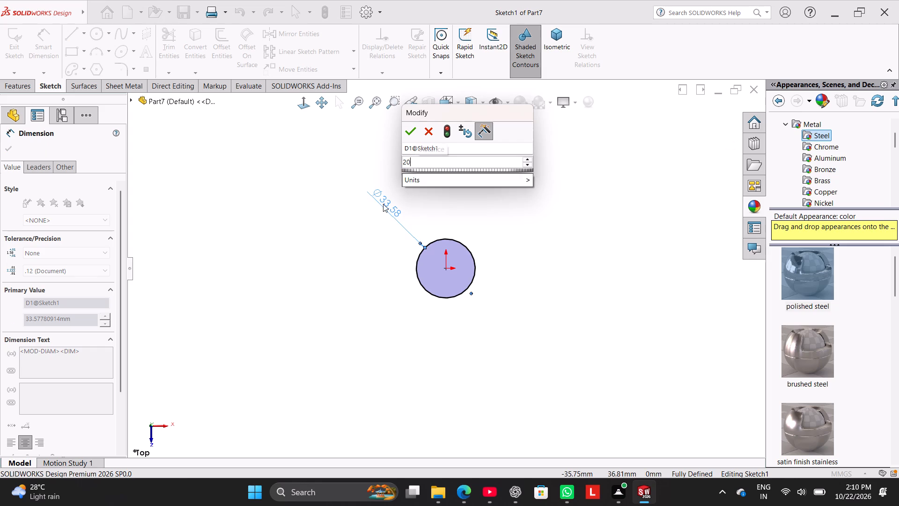
key(Return)
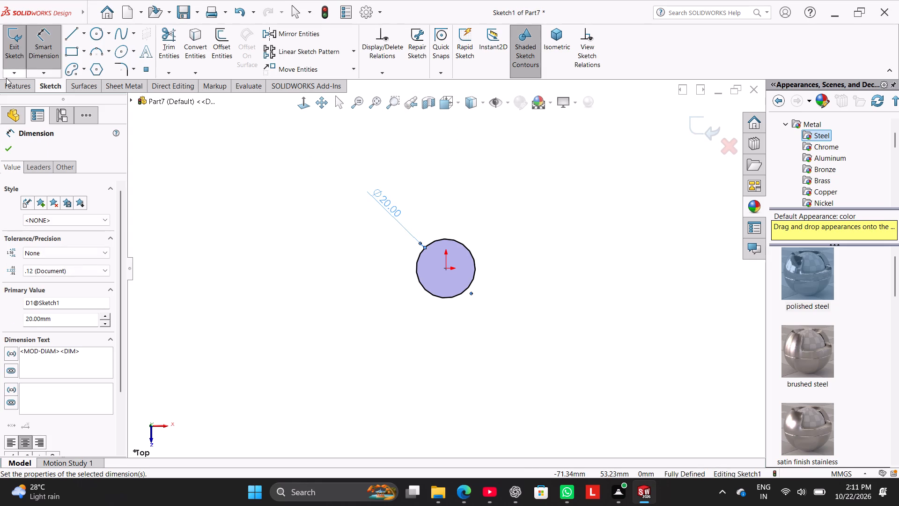
Extrude the circle 80 mm with the Mid Plane end condition to form a solid cylinder.
click(12, 84)
click(20, 56)
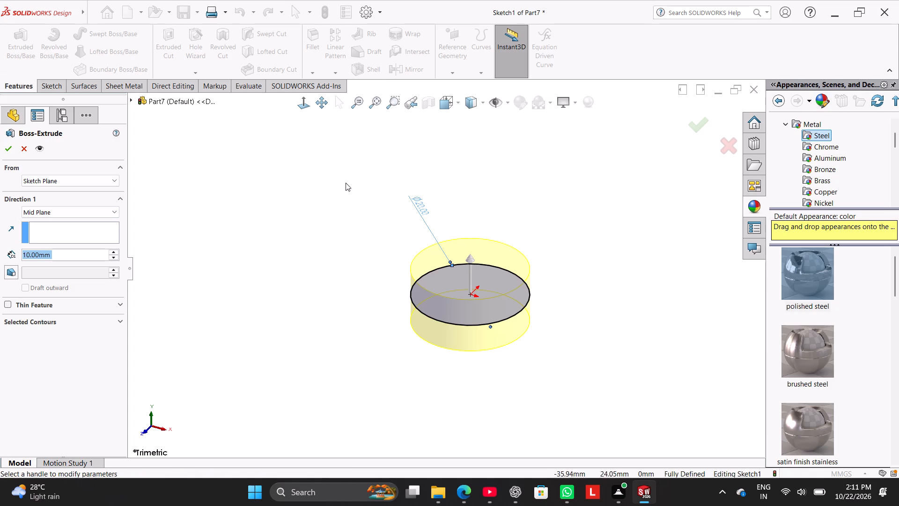
text(80)
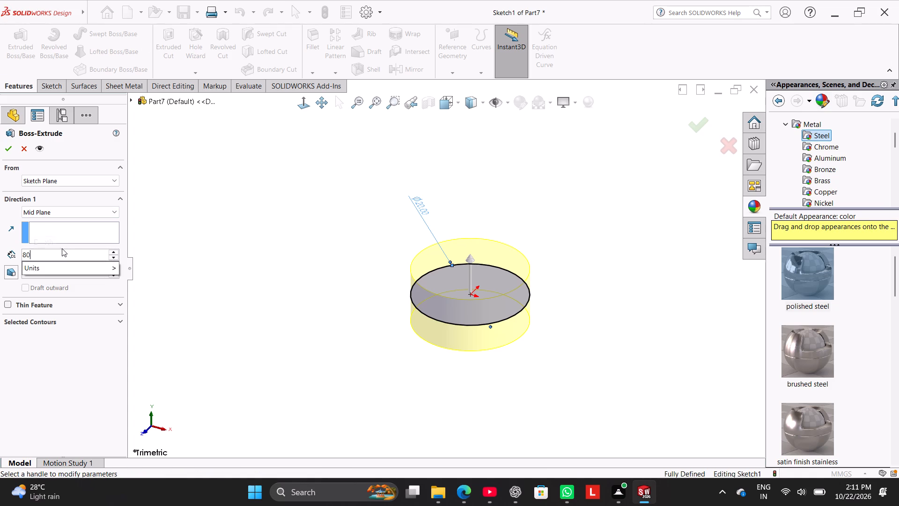
key(Return)
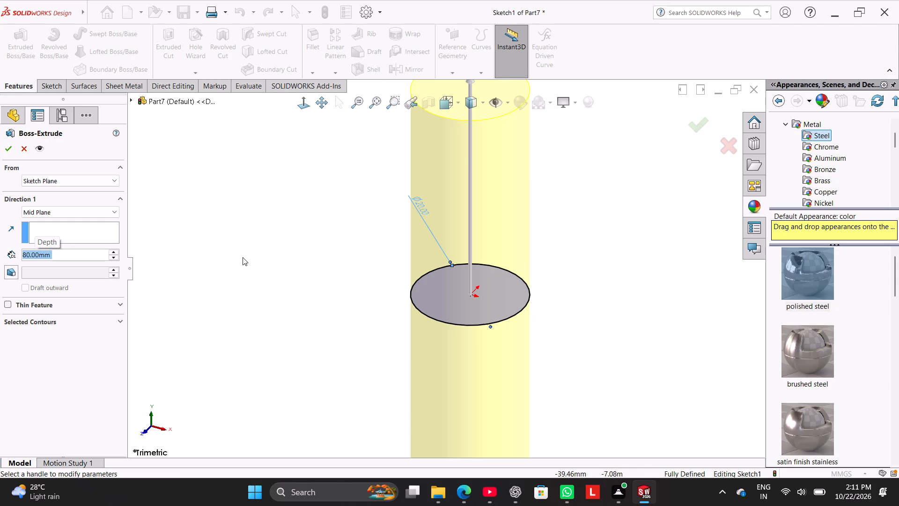
scroll(244, 257, up, 5)
click(7, 149)
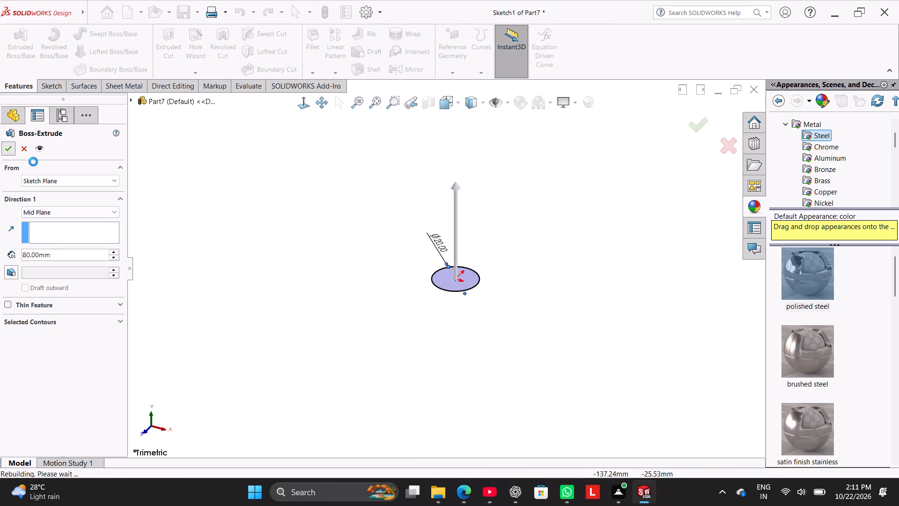
click(210, 213)
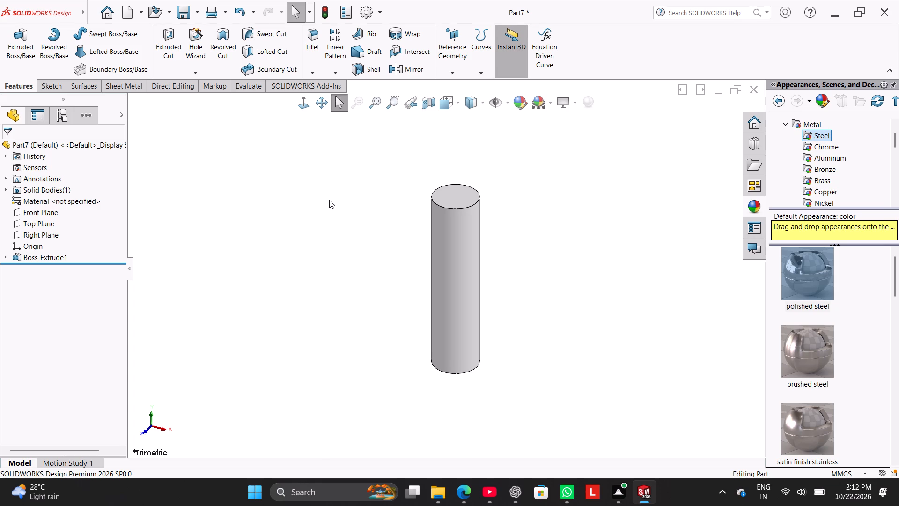
Start a sketch on the Top Plane and draw a corner rectangle of about 37 by 28 mm around the cylinder.
click(45, 226)
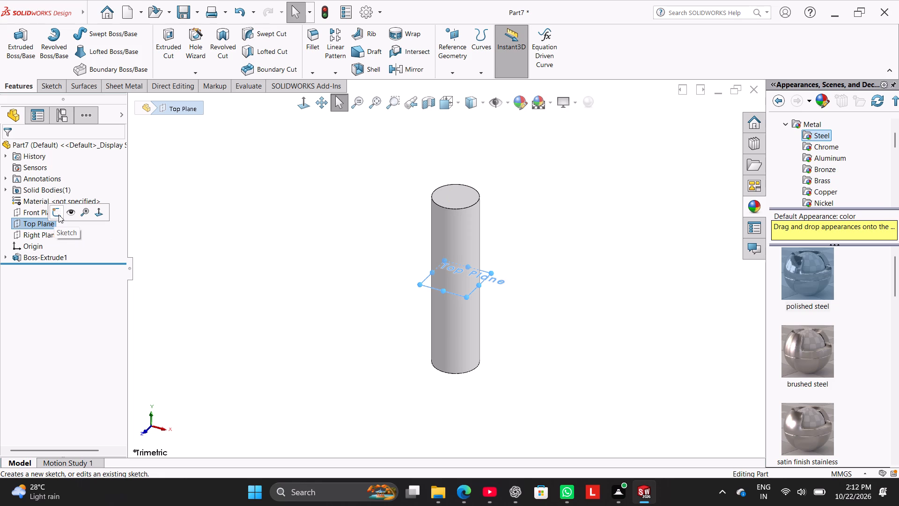
click(59, 215)
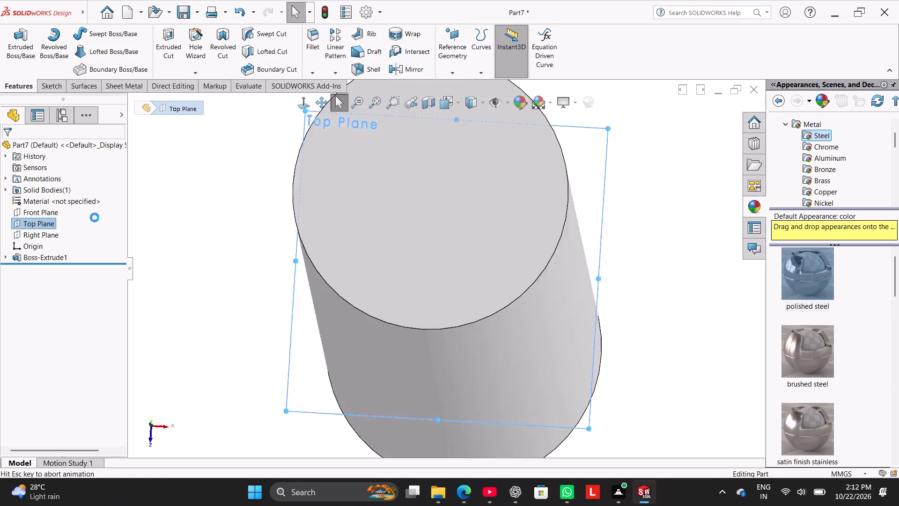
click(185, 232)
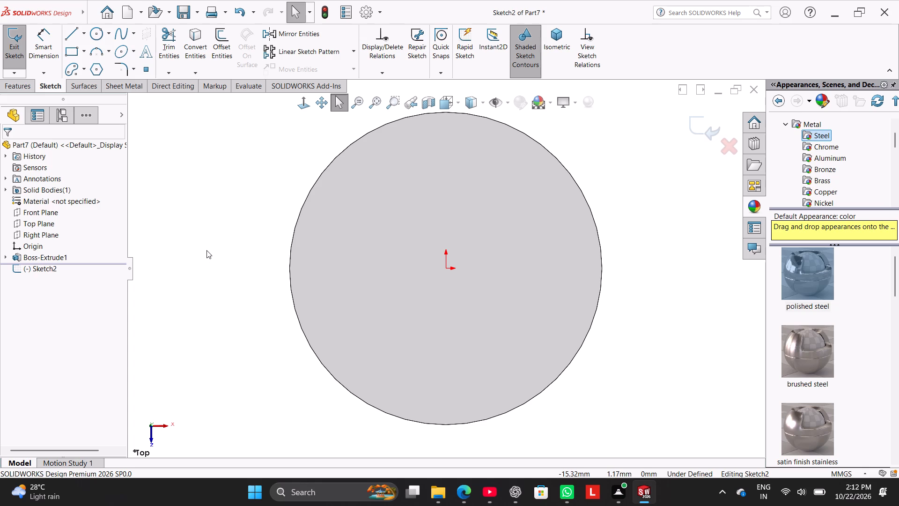
scroll(214, 259, up, 4)
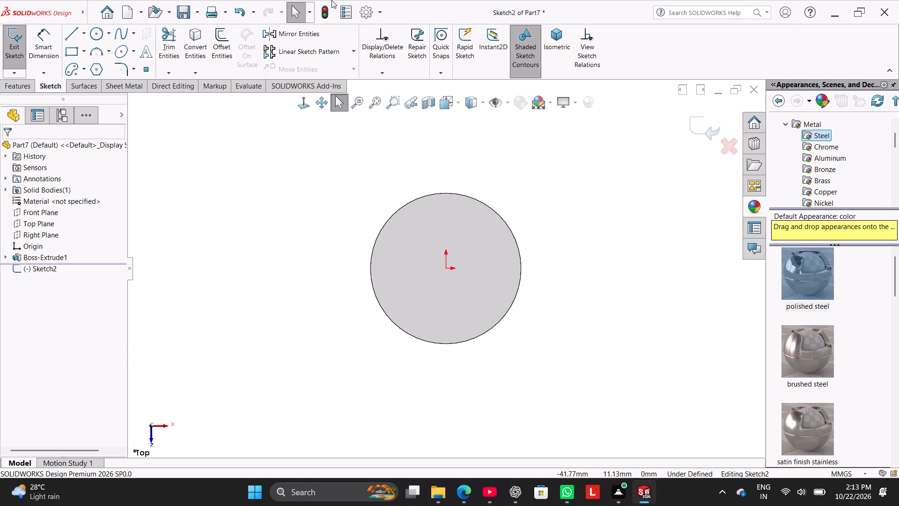
click(71, 51)
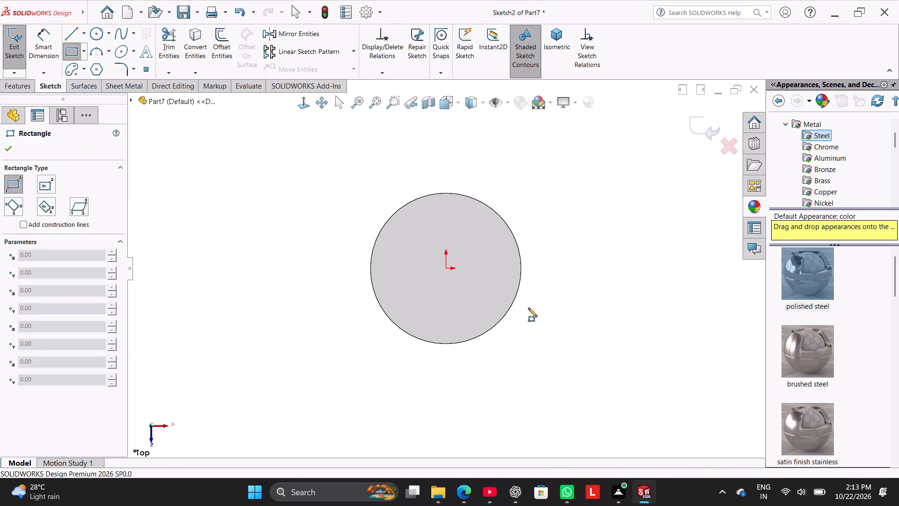
click(298, 159)
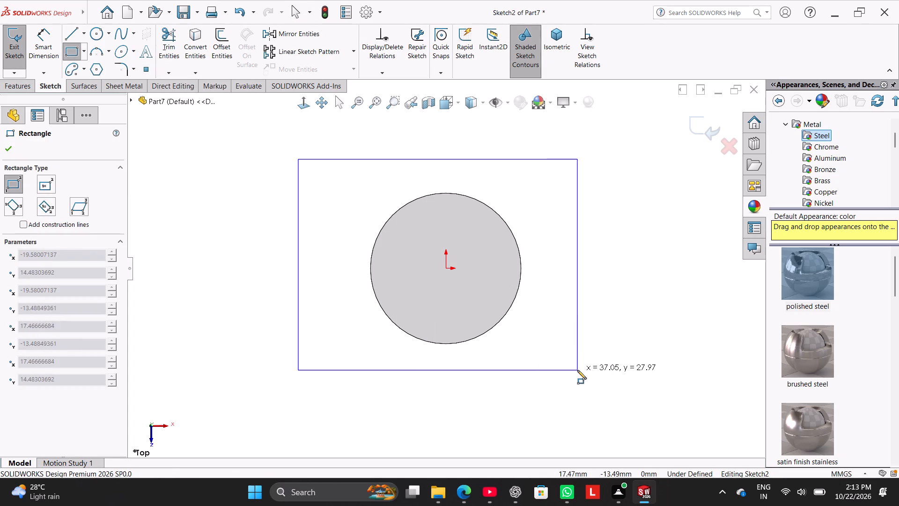
click(577, 370)
right_click(165, 192)
click(212, 194)
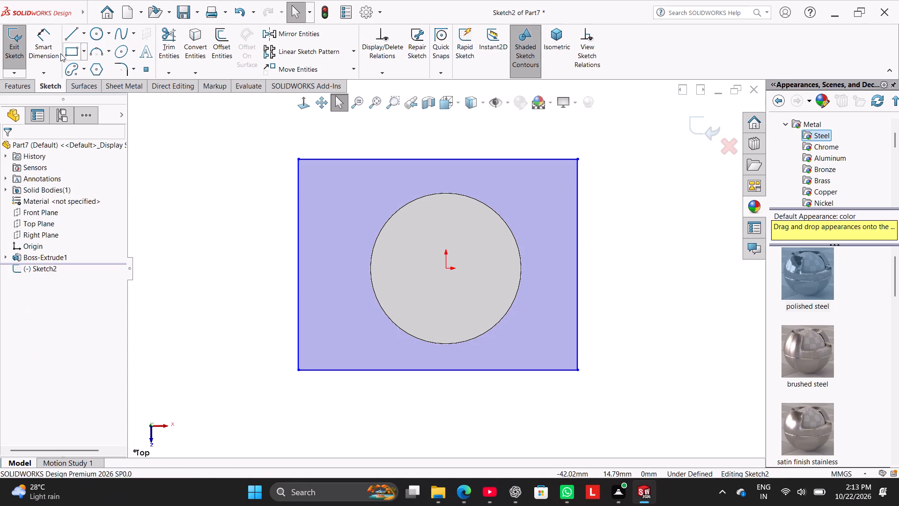
Dimension the distance from the origin to the rectangle's left vertical edge as 105 mm.
click(56, 43)
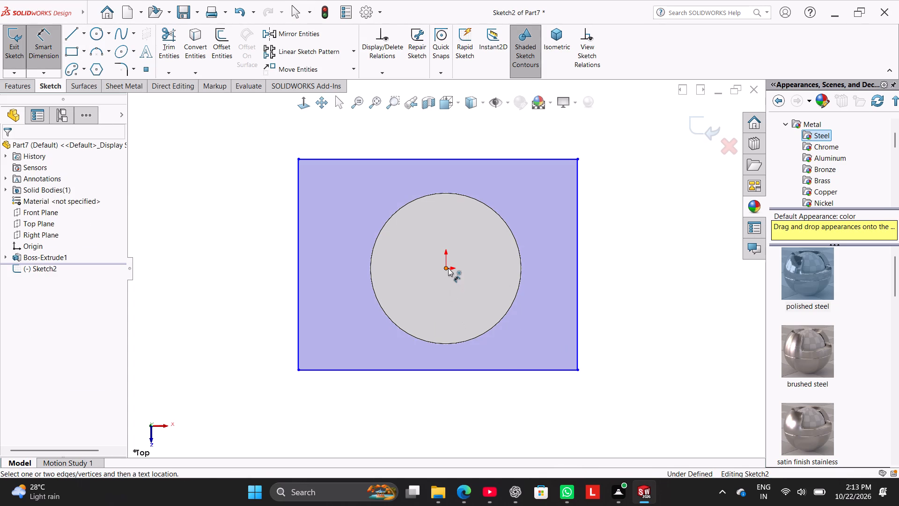
click(448, 268)
click(301, 297)
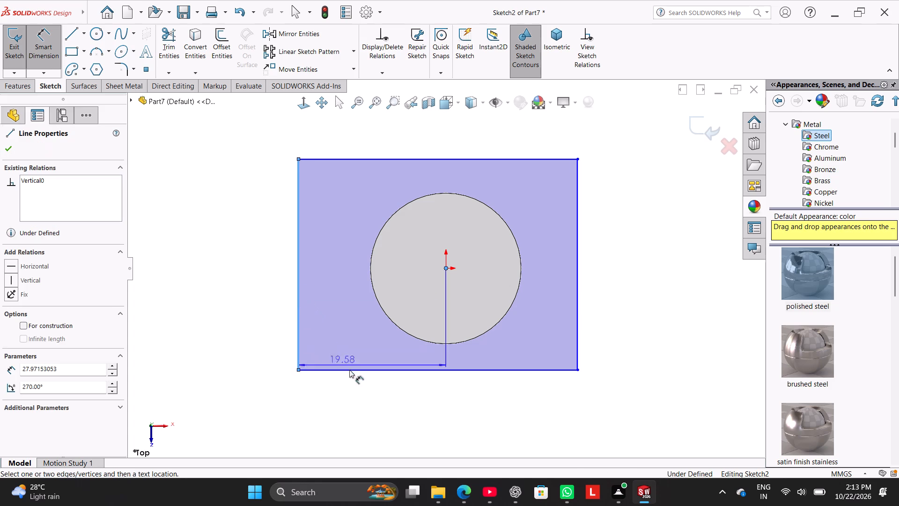
click(368, 402)
text(105.)
key(BackSpace)
key(Return)
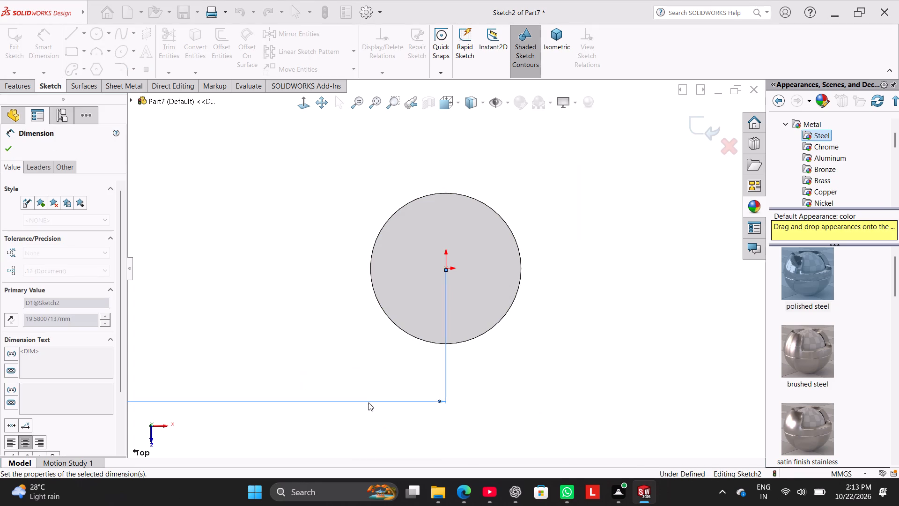
scroll(305, 288, up, 5)
scroll(351, 313, up, 1)
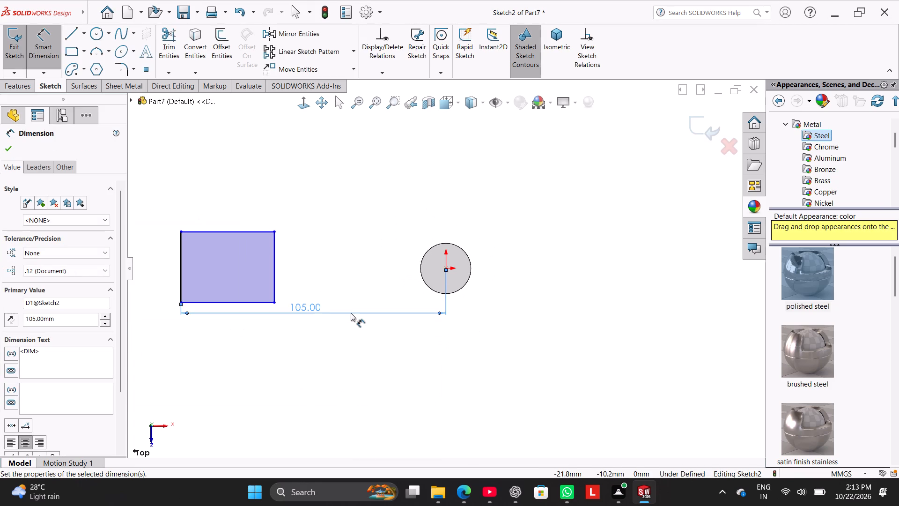
scroll(351, 313, up, 1)
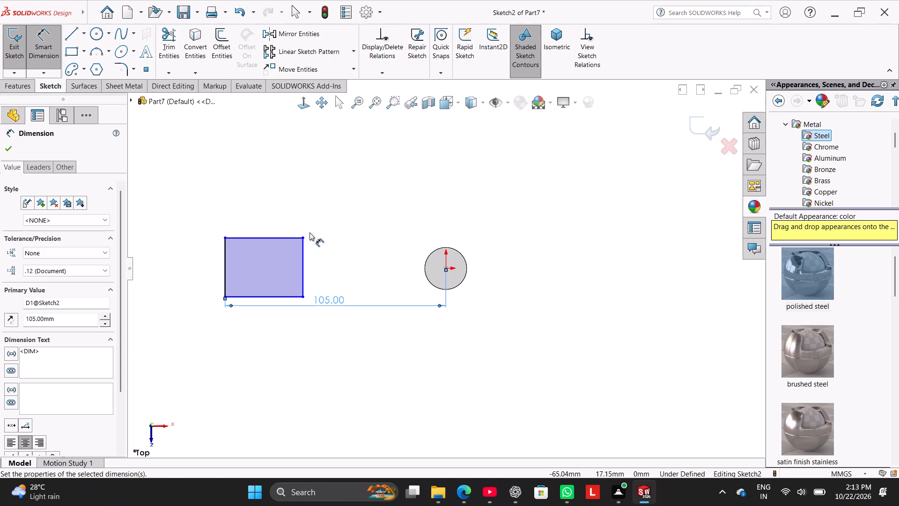
scroll(316, 230, down, 1)
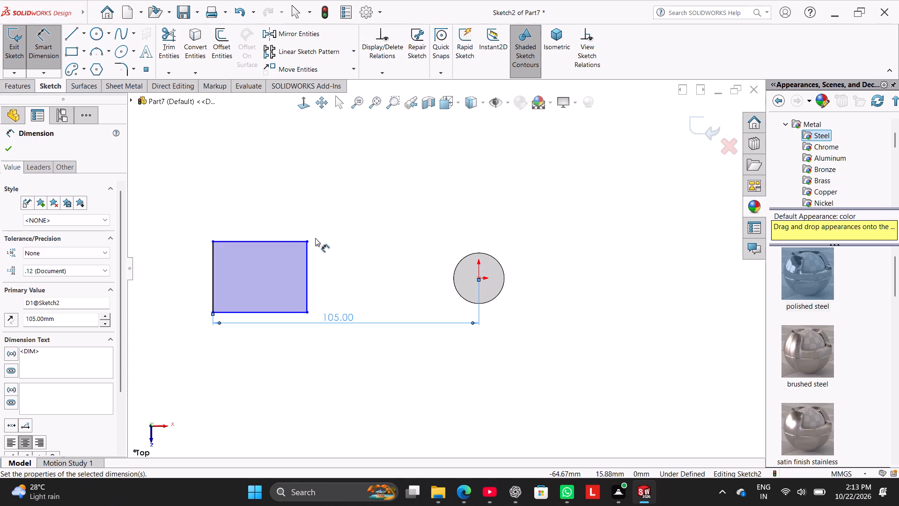
right_click(342, 216)
click(376, 245)
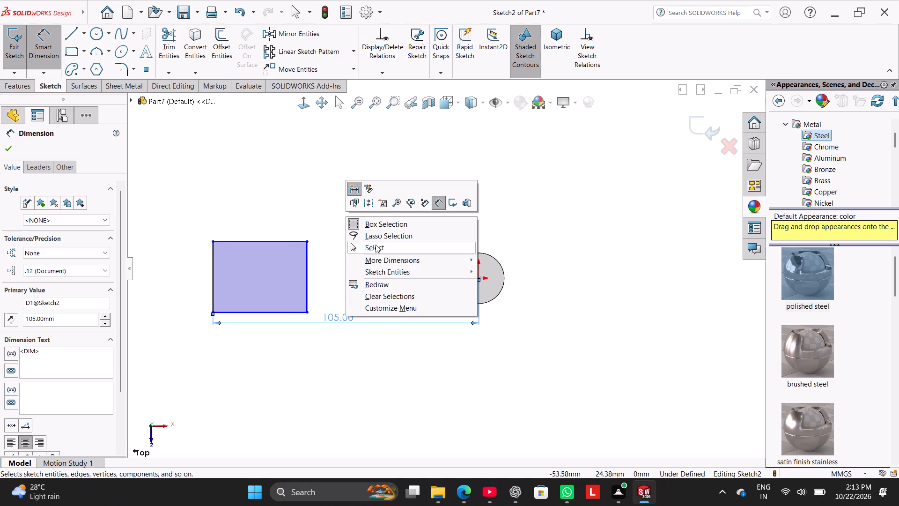
Stretch the rectangle's right vertical edge past the cylinder to about 44 mm beyond the origin.
drag(305, 271, 591, 298)
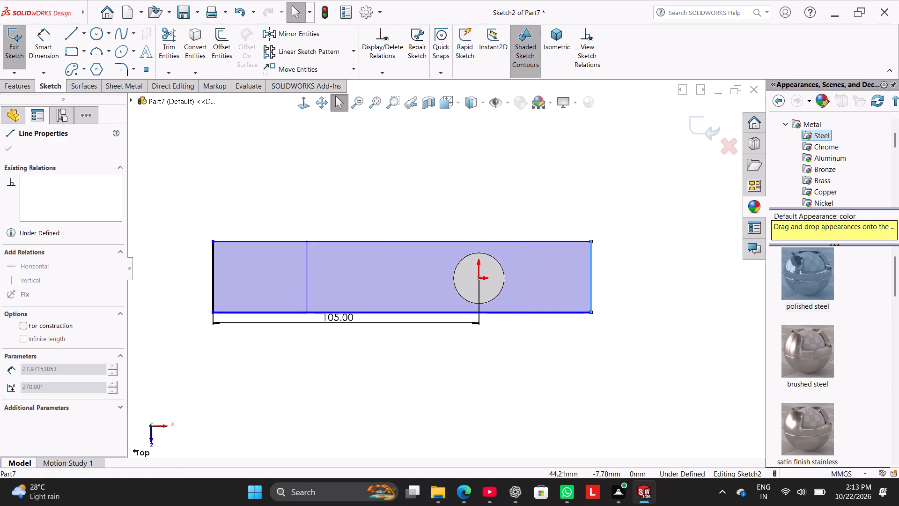
click(429, 199)
Dimension the distance from the origin to the rectangle's right vertical edge as 75 mm.
click(45, 39)
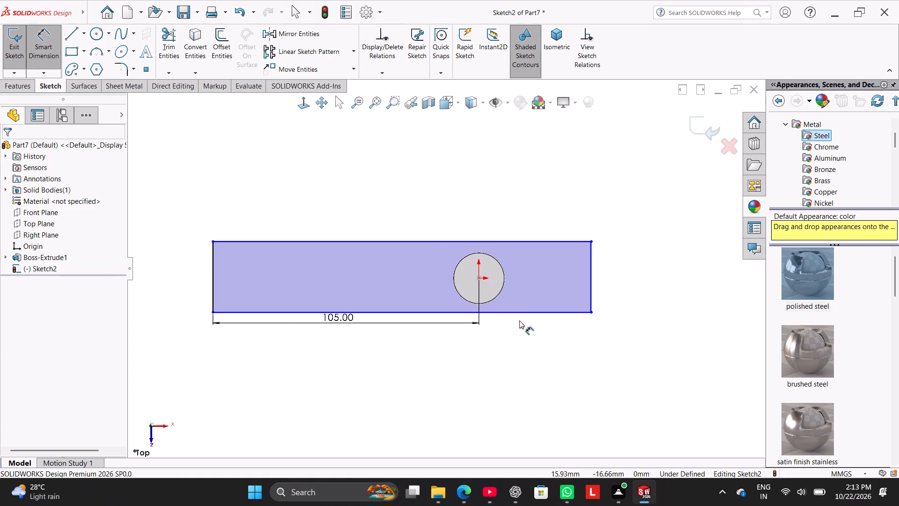
scroll(519, 320, down, 2)
click(451, 253)
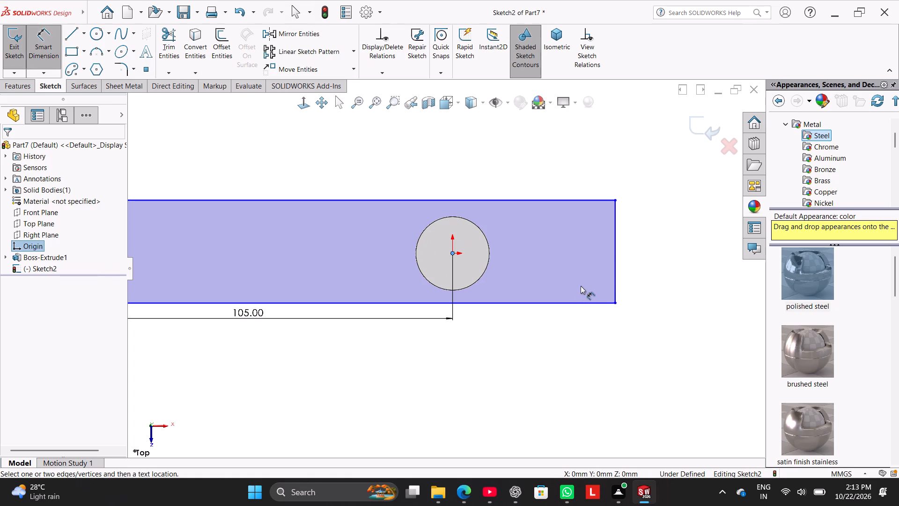
click(616, 284)
click(567, 341)
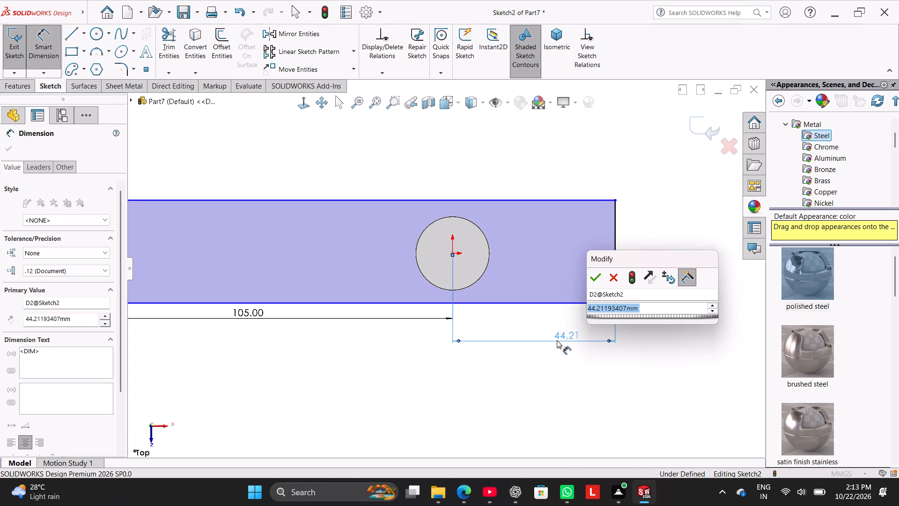
text(75)
key(Return)
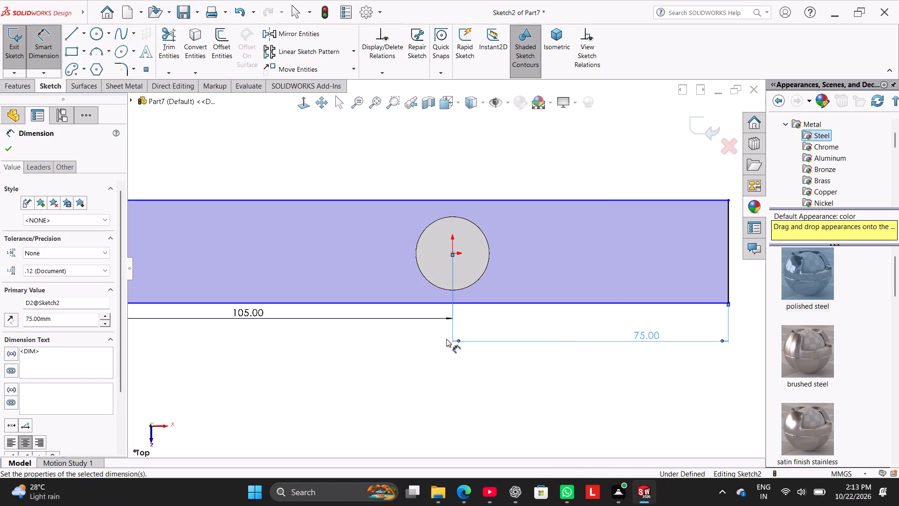
Move the 105 mm dimension farther below the rectangle, roughly in line with the 75 mm dimension.
drag(252, 315, 264, 339)
scroll(316, 299, up, 3)
right_click(278, 201)
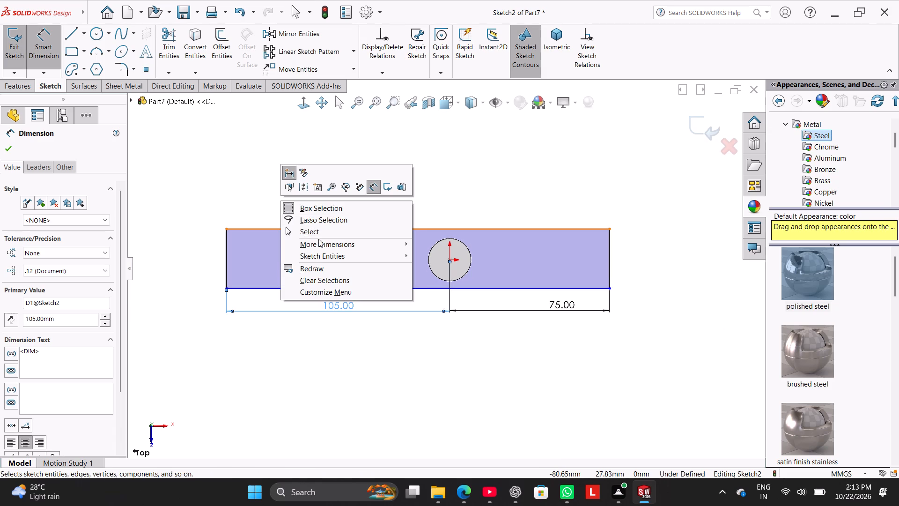
Dimension the length of the rectangle's right vertical edge as 150 mm.
click(317, 234)
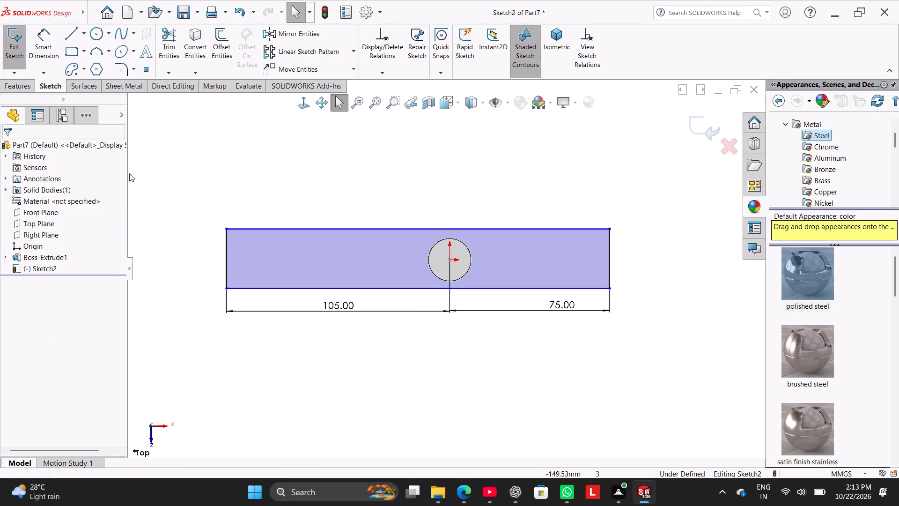
click(49, 34)
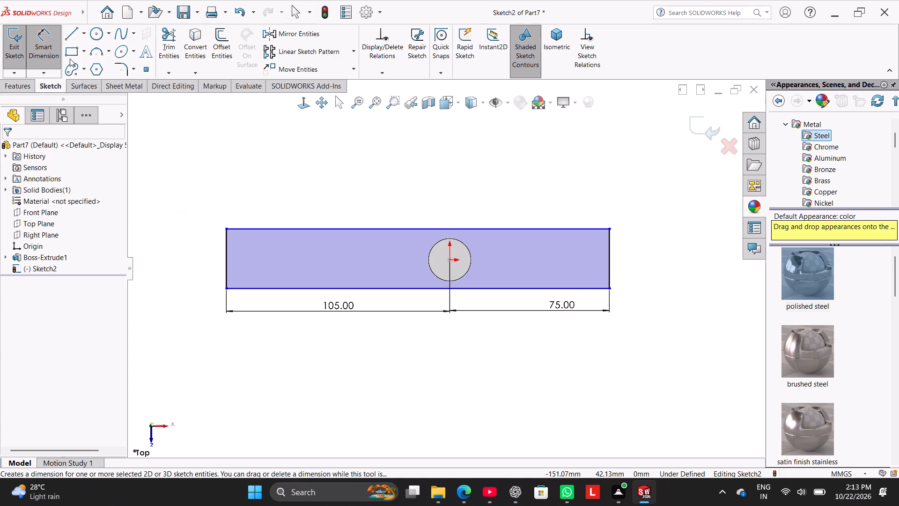
click(609, 265)
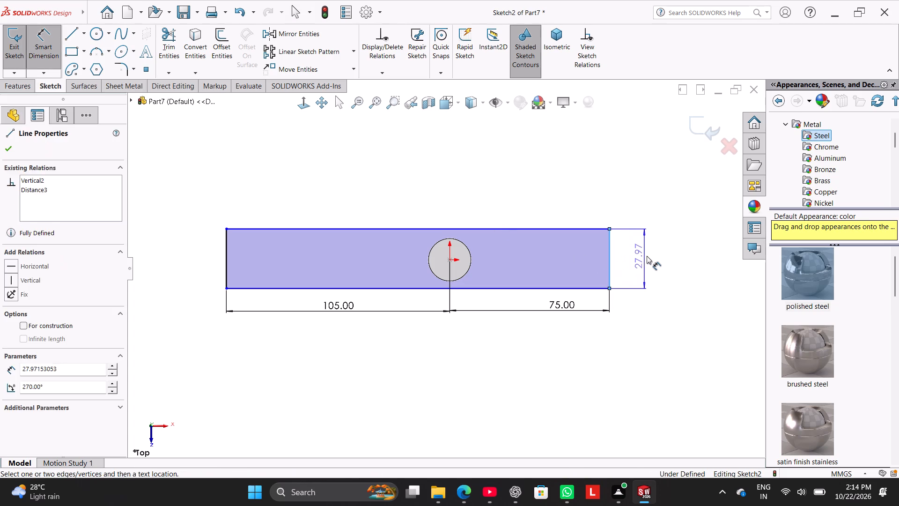
click(648, 255)
text(150)
key(Return)
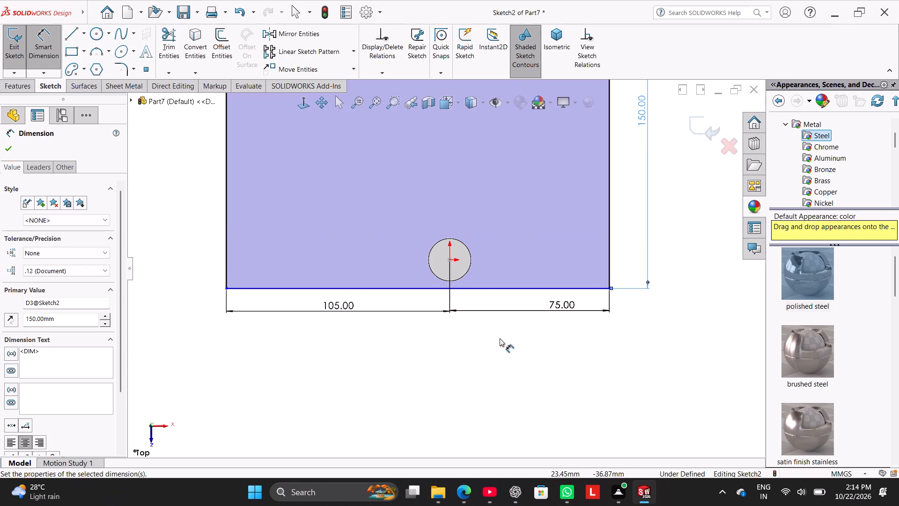
Dimension the distance from the origin to the rectangle's bottom edge as 75 mm.
scroll(500, 327, up, 2)
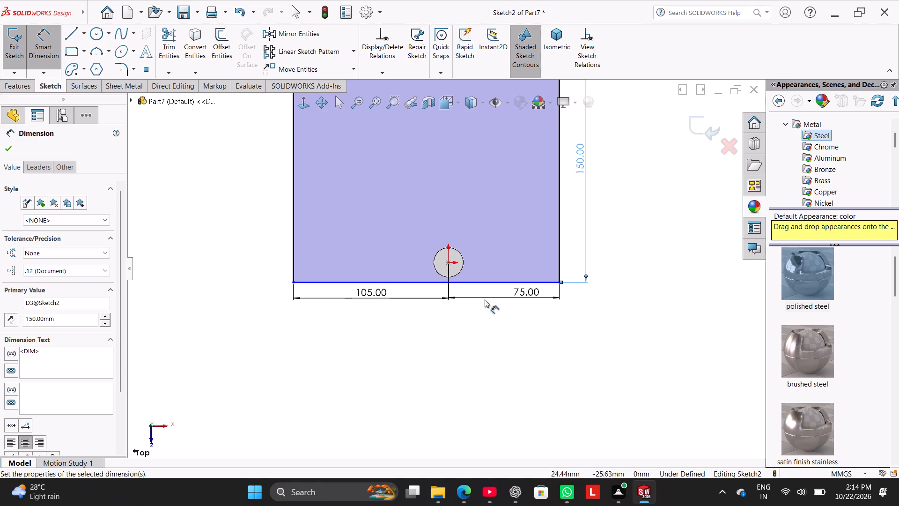
scroll(485, 296, up, 2)
scroll(485, 290, down, 3)
click(410, 241)
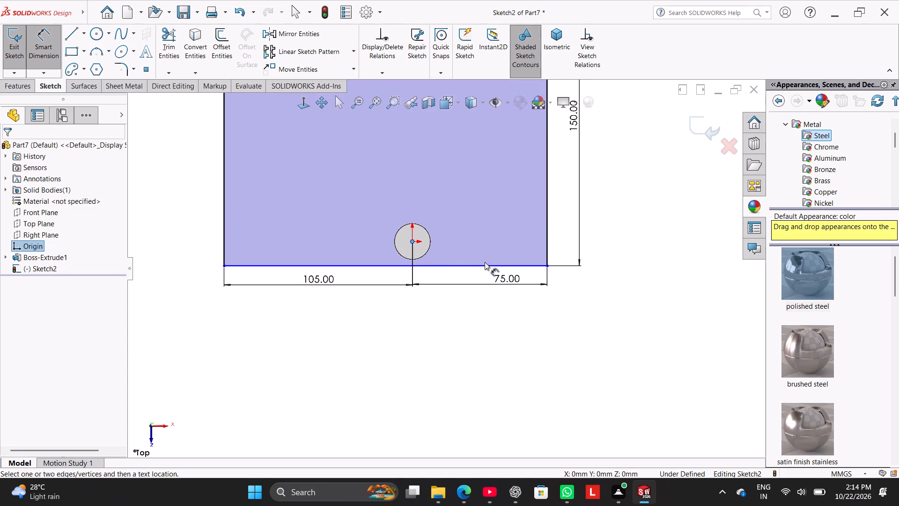
click(494, 263)
click(563, 223)
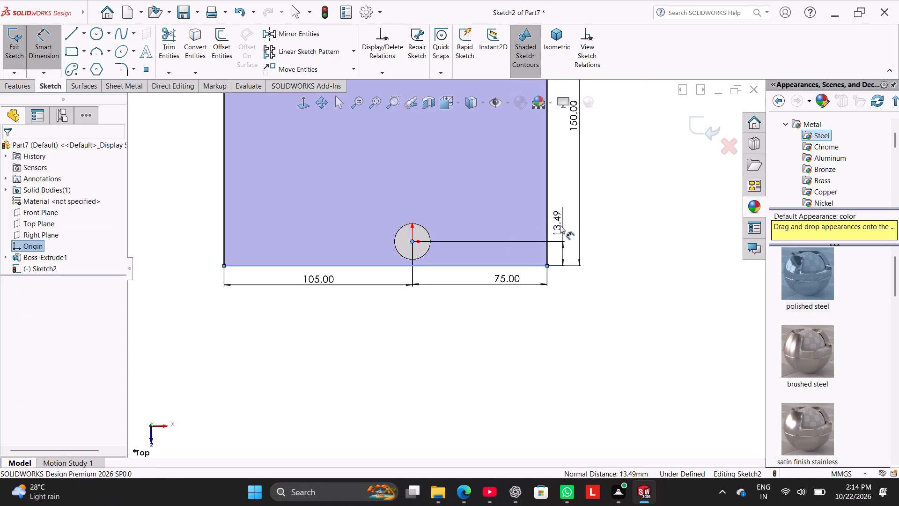
text(75)
key(Return)
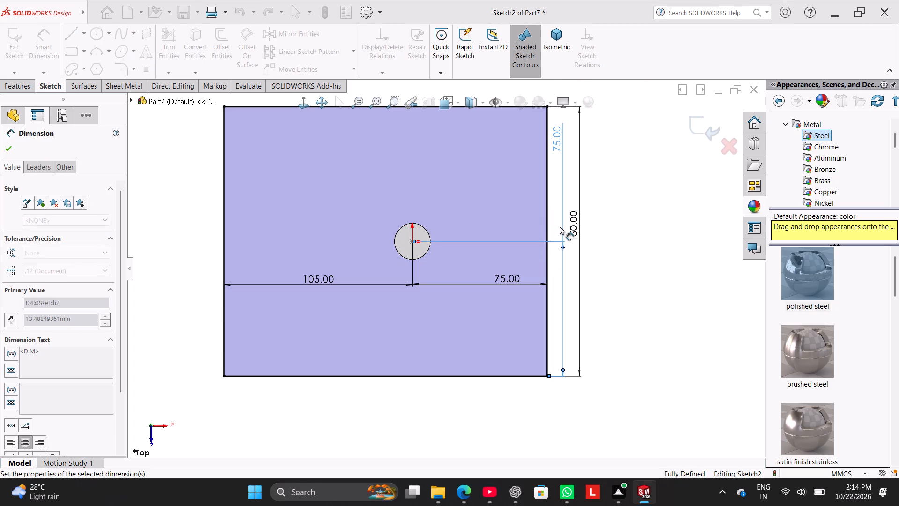
right_click(671, 198)
click(687, 227)
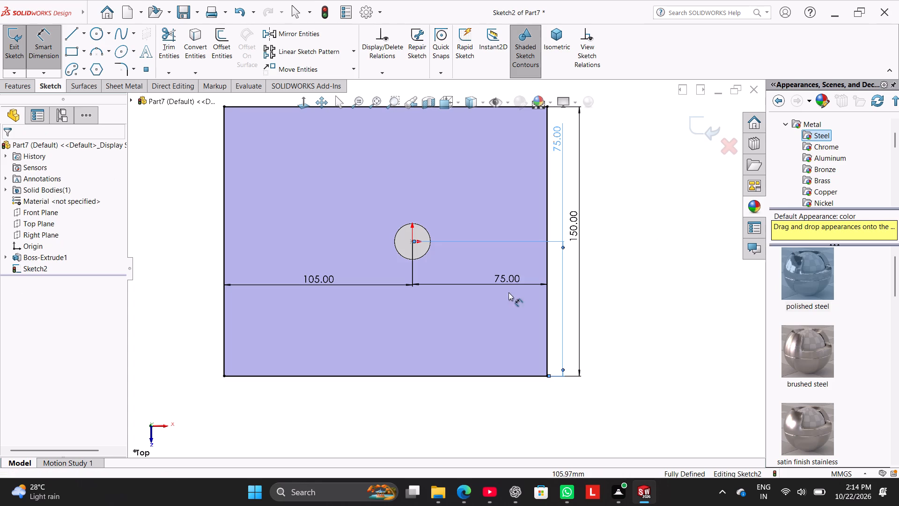
Move the horizontal 75 mm and 105 mm dimensions out of the profile to just below the rectangle's bottom edge.
drag(501, 280, 494, 410)
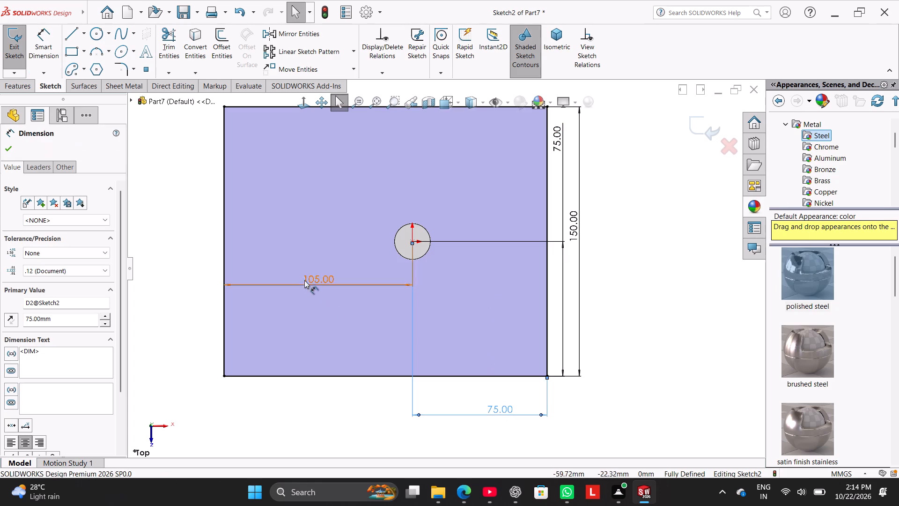
drag(305, 279, 327, 401)
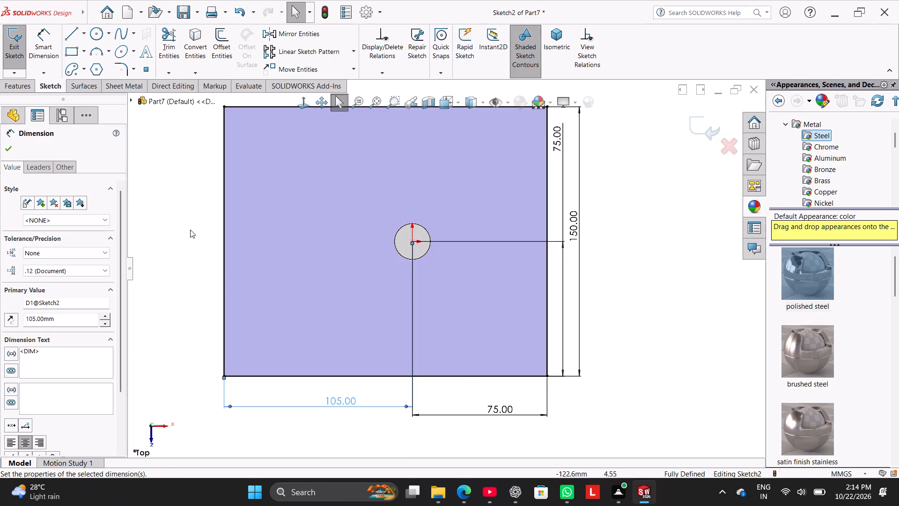
click(186, 225)
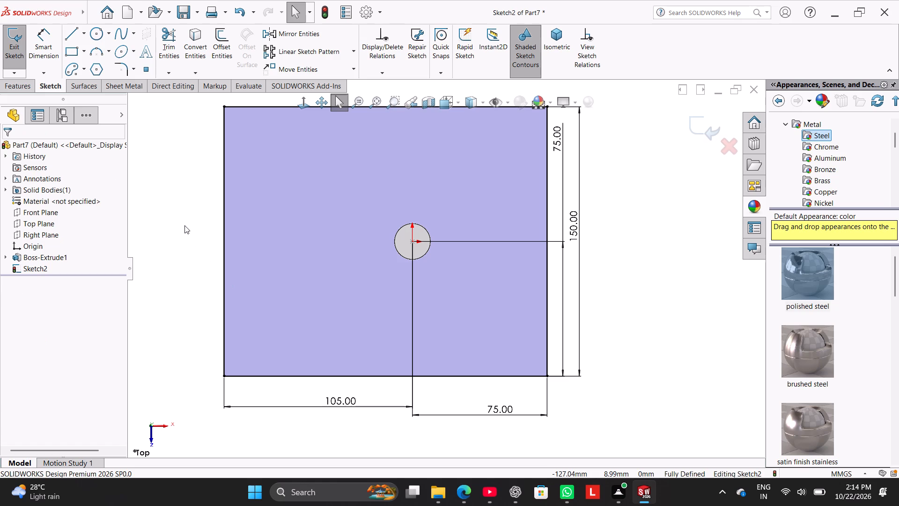
Round the rectangle's upper-left and lower-left corners with 40 mm radius sketch fillets.
scroll(236, 185, up, 2)
right_click(202, 175)
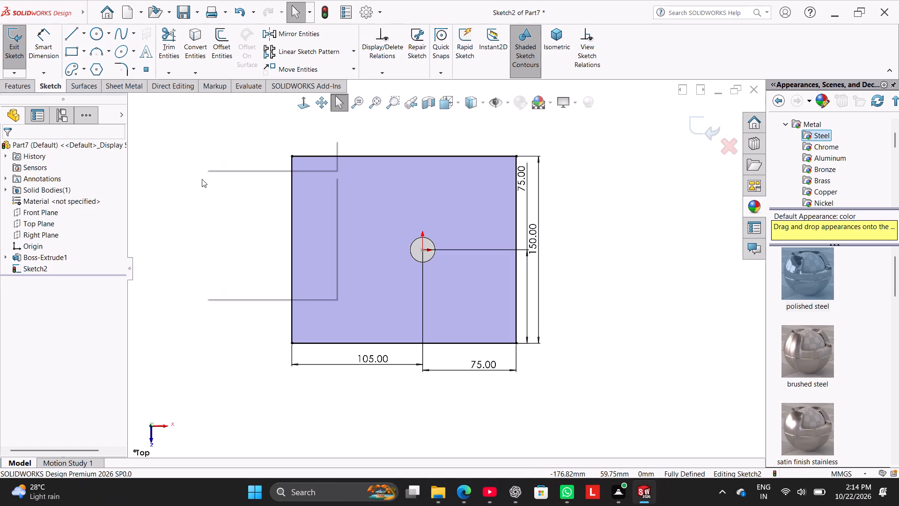
click(175, 164)
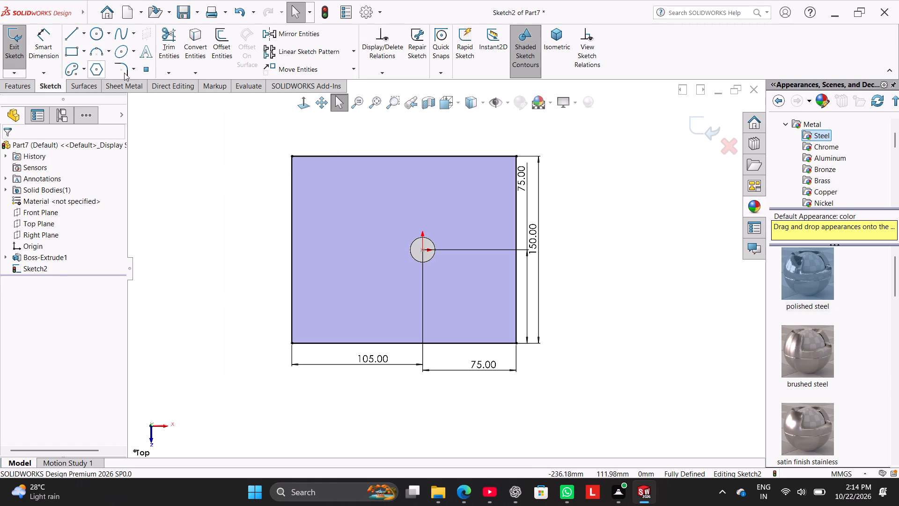
click(124, 74)
click(321, 156)
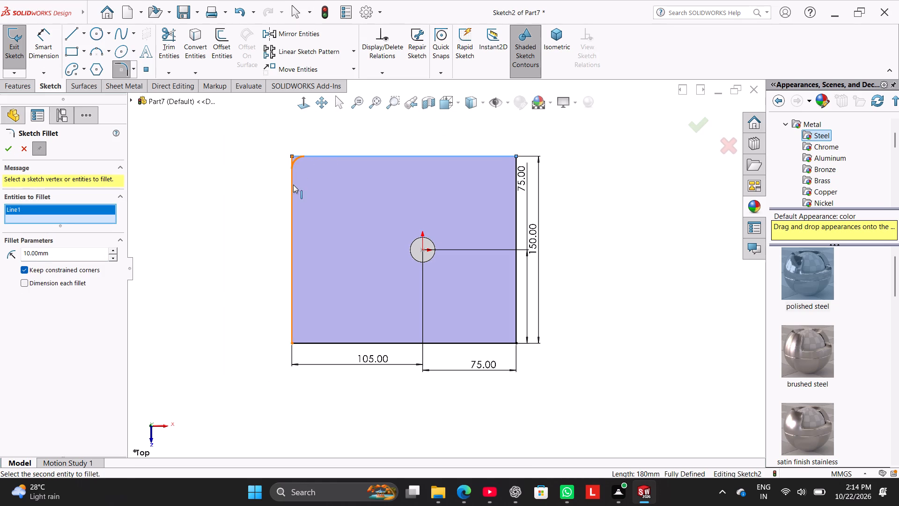
click(293, 185)
double_click(84, 255)
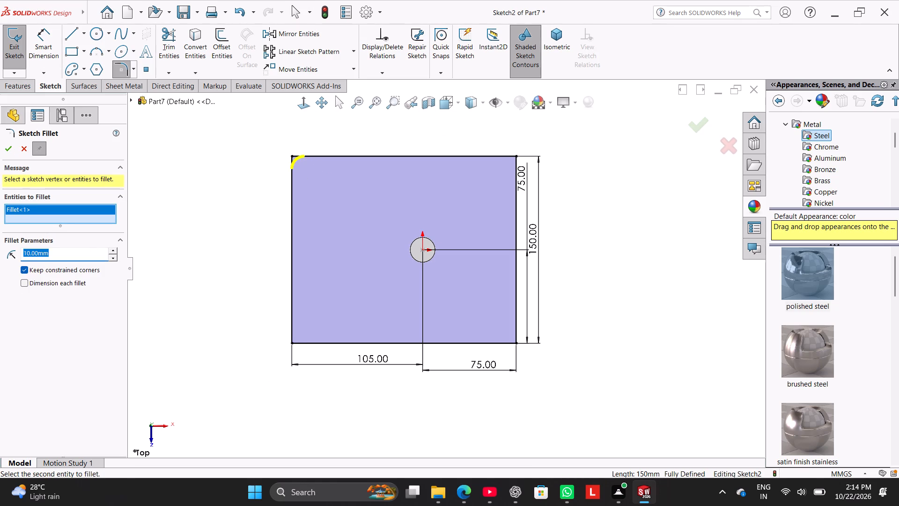
key(4)
key(0)
key(Return)
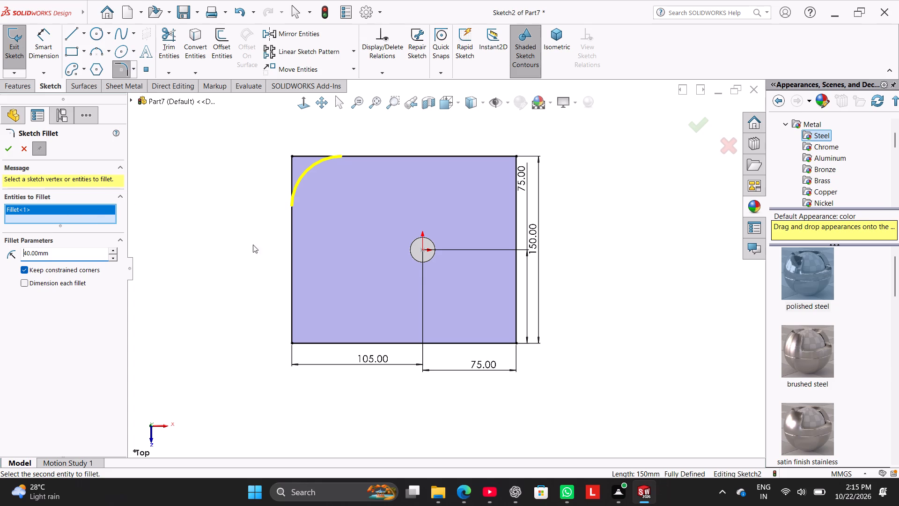
click(291, 298)
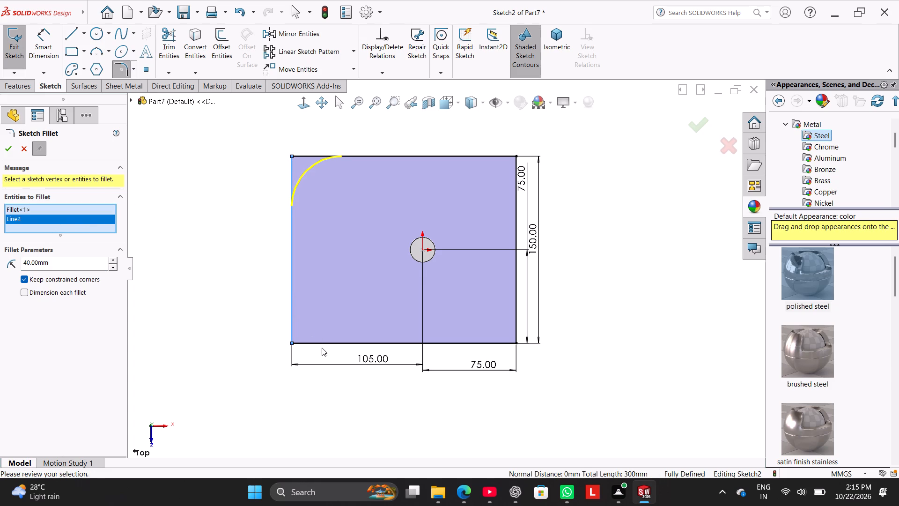
click(317, 343)
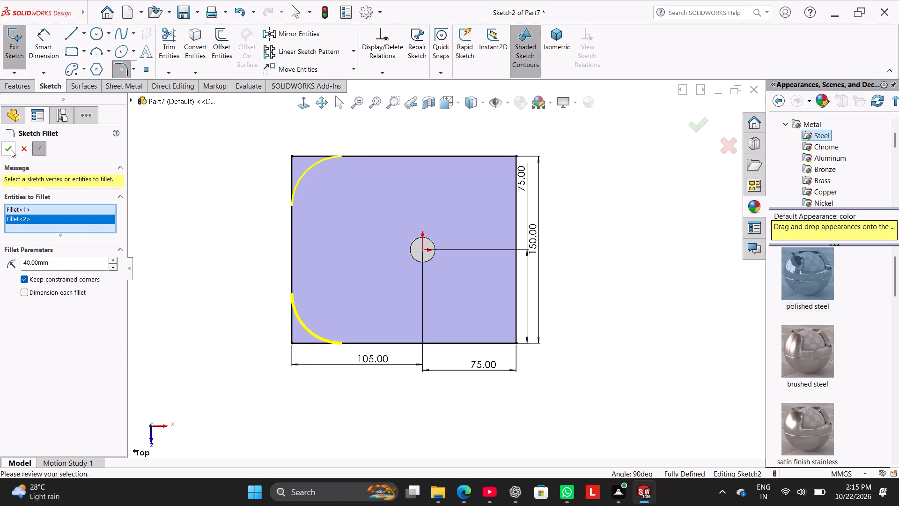
click(11, 149)
click(164, 147)
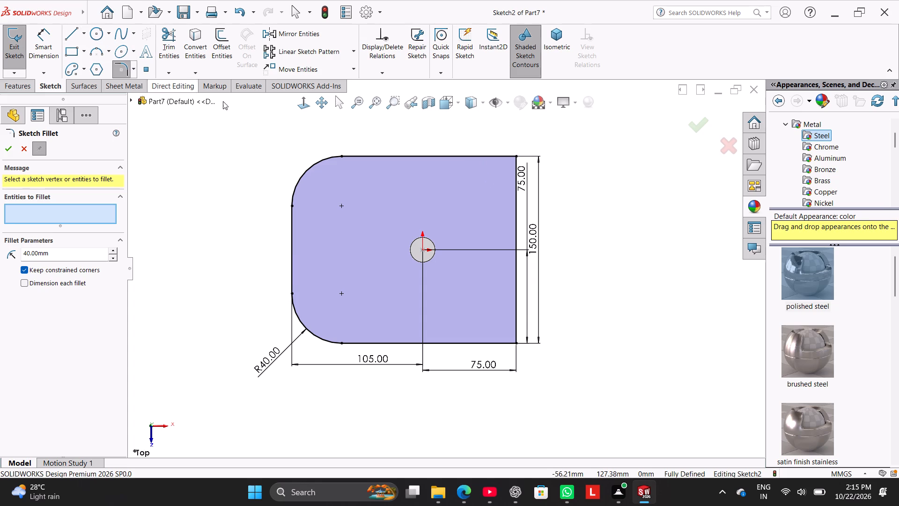
Round the rectangle's upper-right corner with a 75 mm sketch fillet, and try to include the lower-right corner.
click(461, 155)
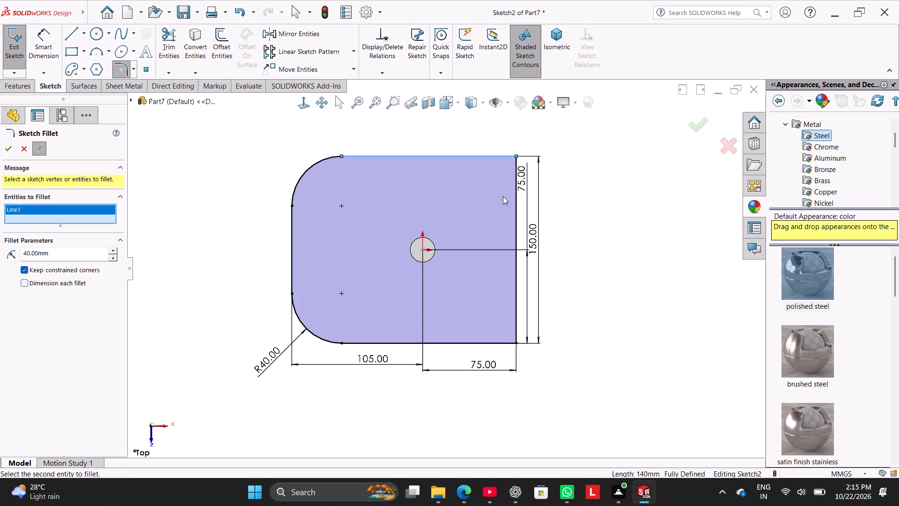
click(516, 220)
double_click(90, 259)
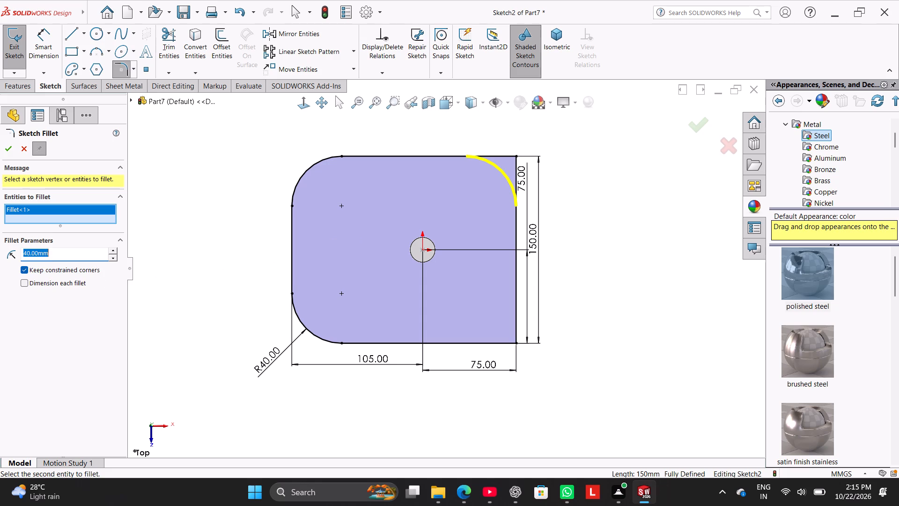
text(75)
key(Return)
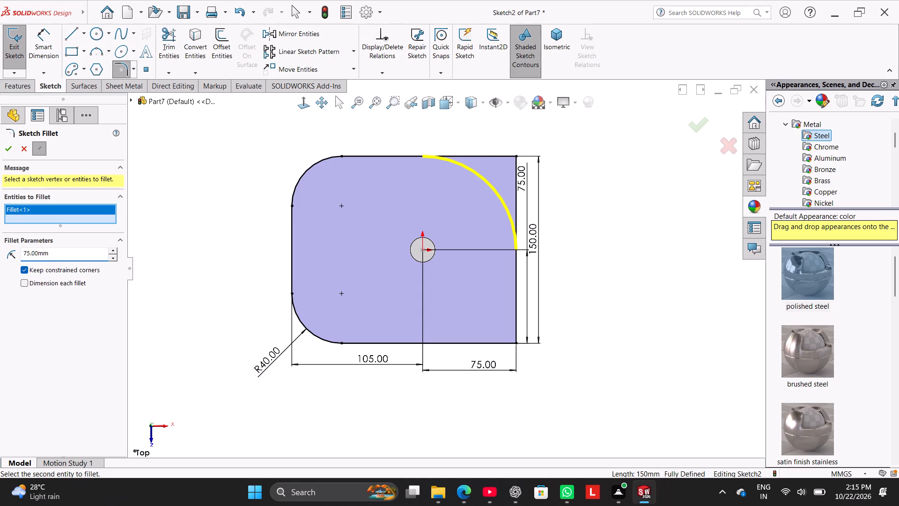
click(445, 342)
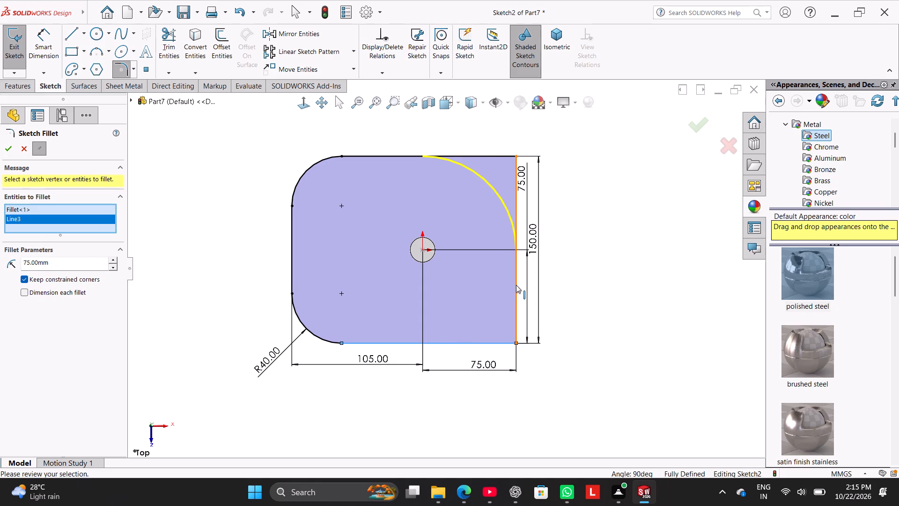
click(516, 285)
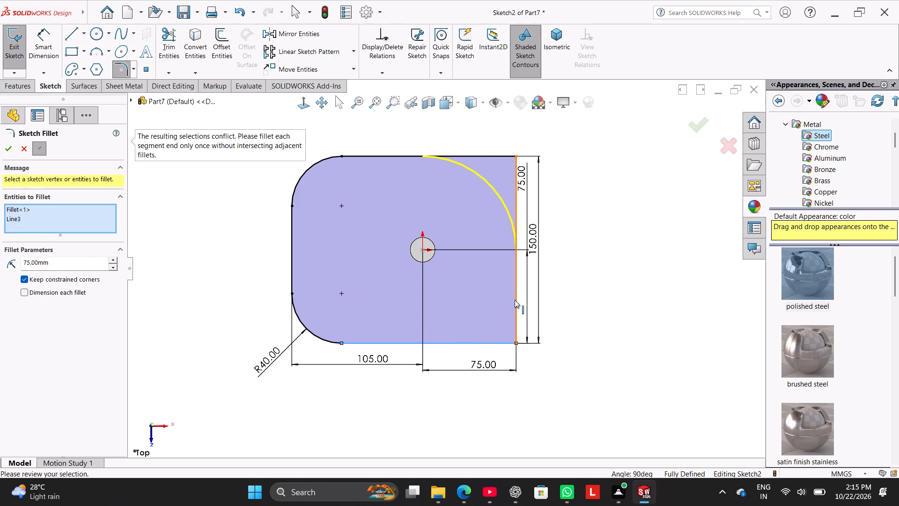
click(515, 300)
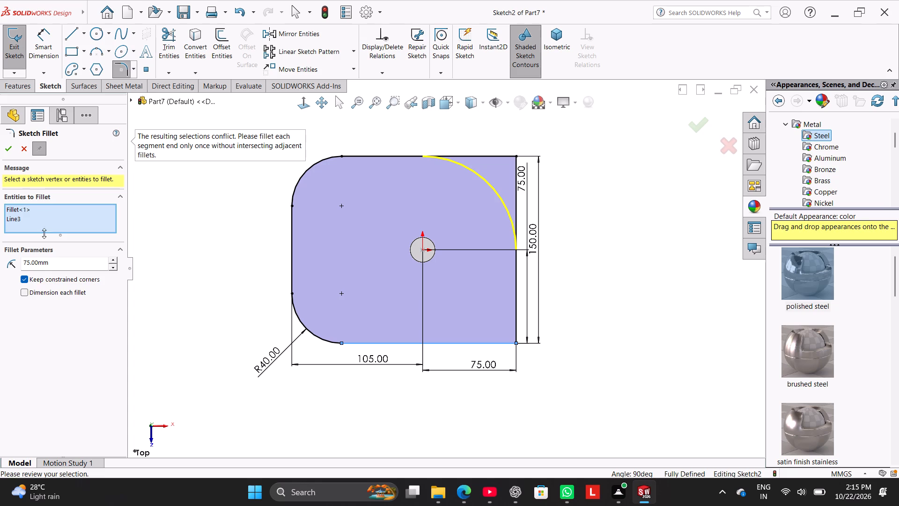
click(8, 150)
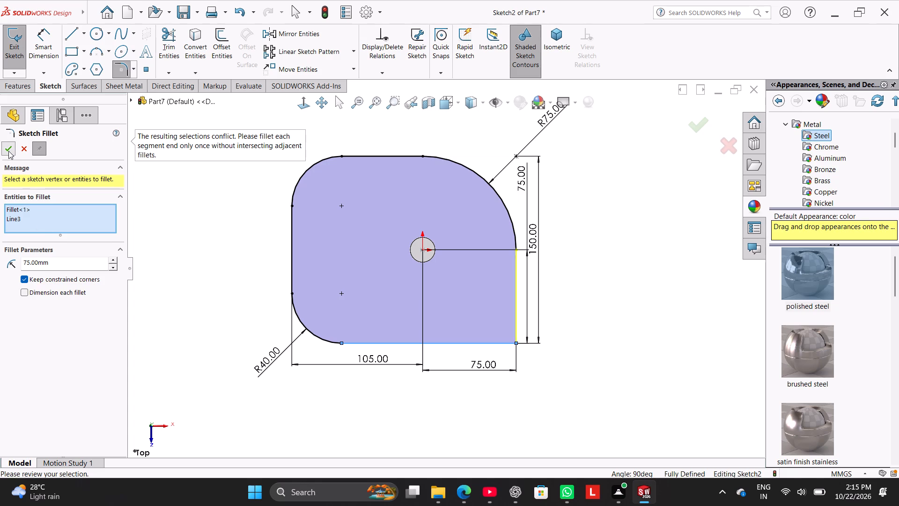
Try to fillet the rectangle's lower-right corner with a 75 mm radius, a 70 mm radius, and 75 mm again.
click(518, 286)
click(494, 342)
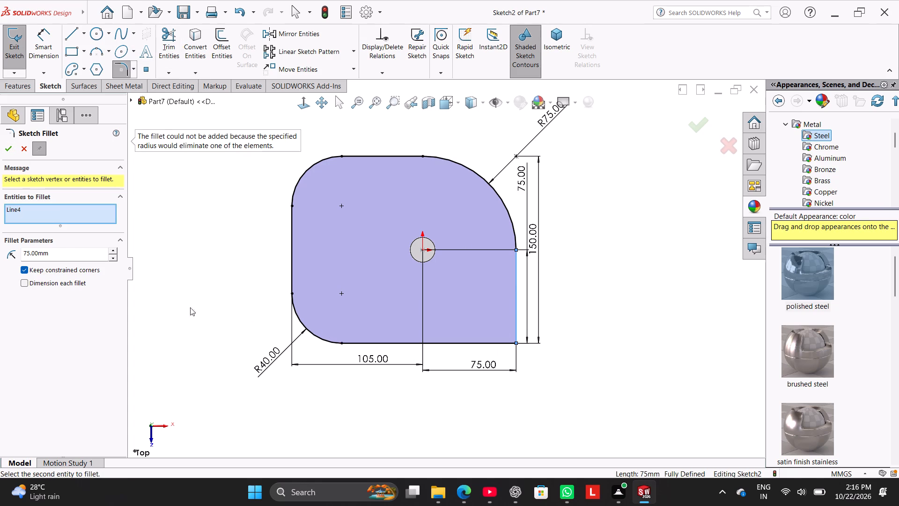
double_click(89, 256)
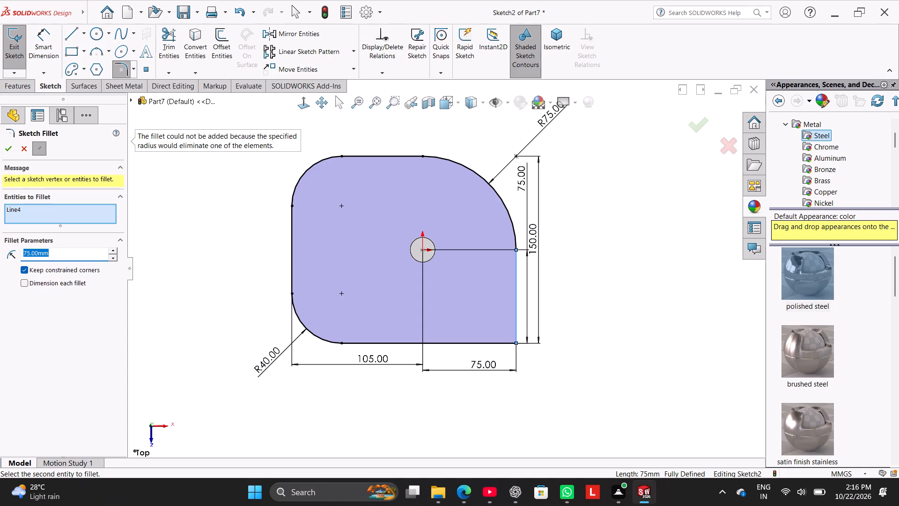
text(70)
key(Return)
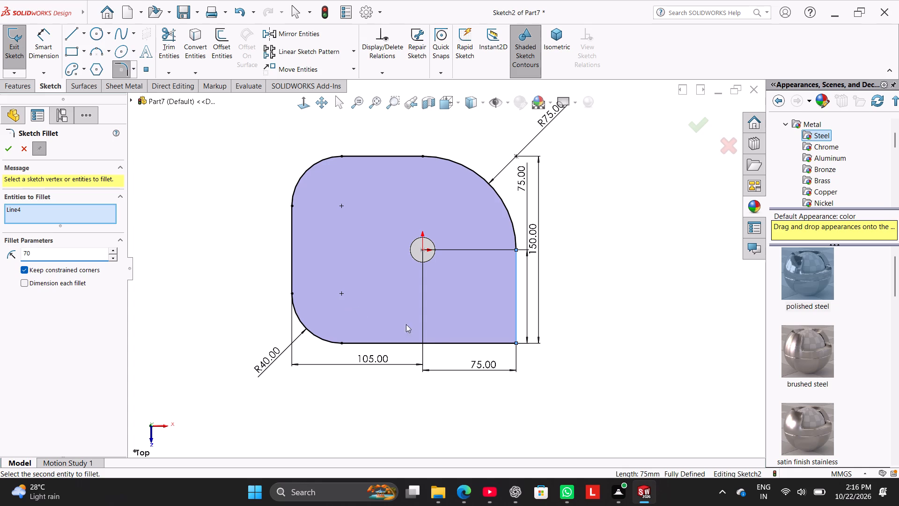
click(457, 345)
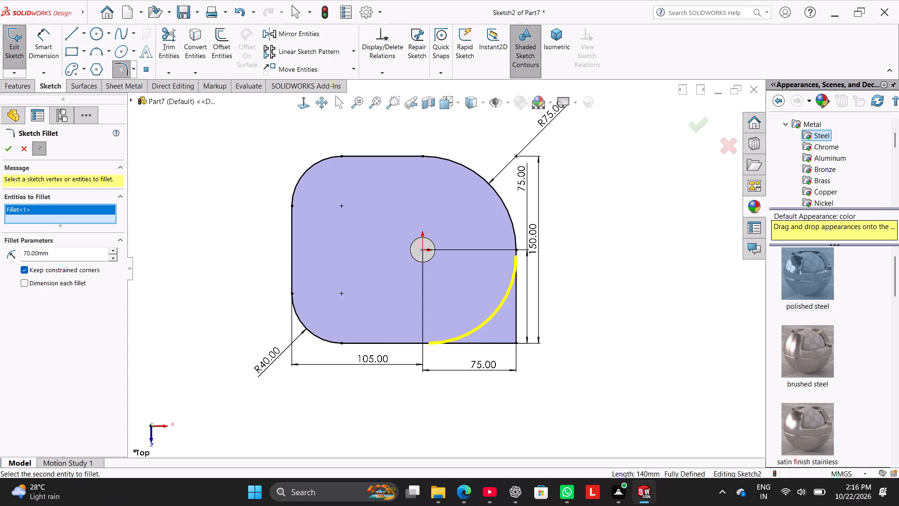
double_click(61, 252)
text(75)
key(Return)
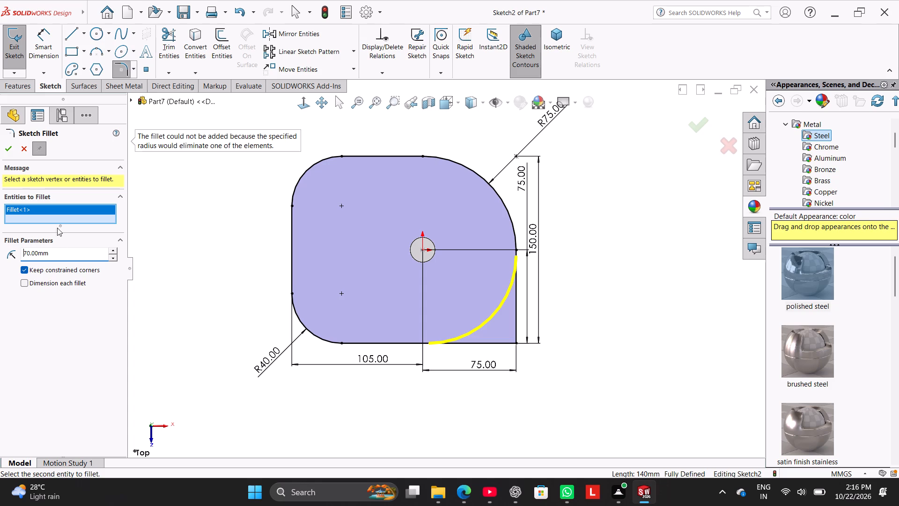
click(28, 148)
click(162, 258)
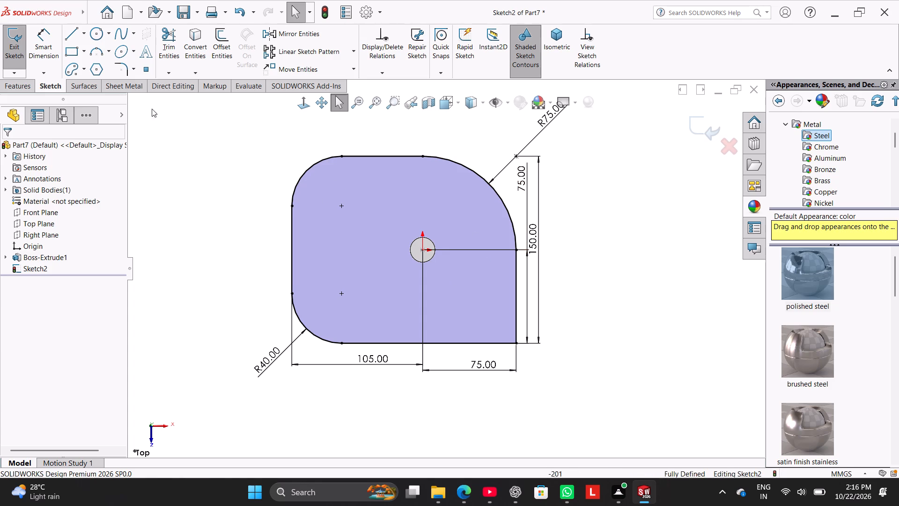
Sketch a horizontal 75 mm centerline from the origin to the lower end of the R75 corner arc.
click(84, 35)
click(103, 62)
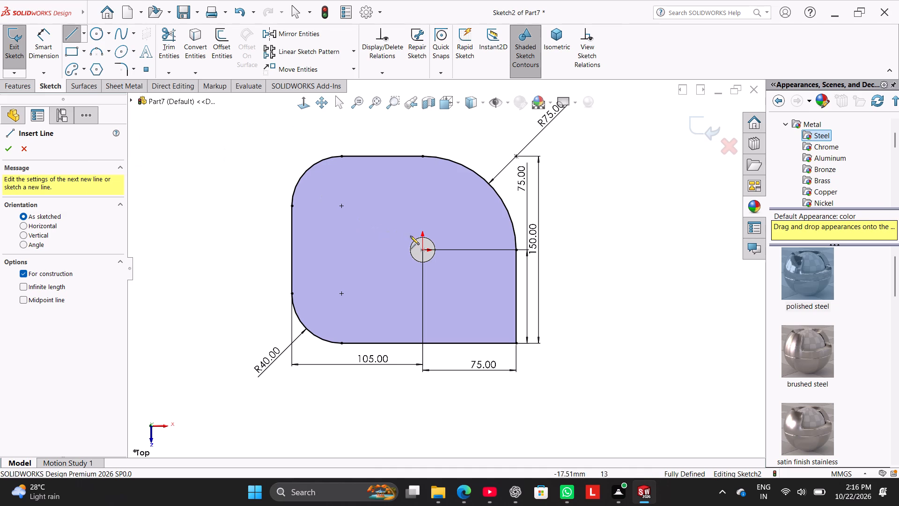
click(425, 251)
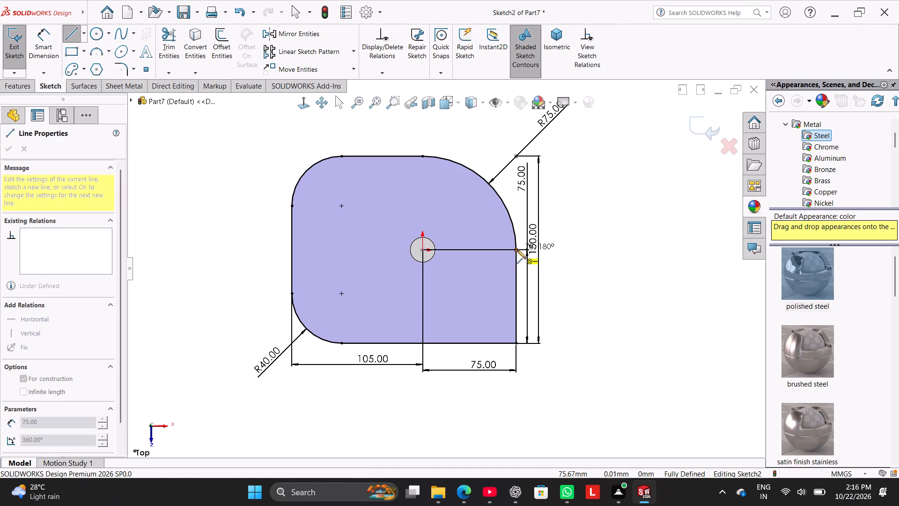
click(517, 250)
right_click(191, 211)
click(217, 221)
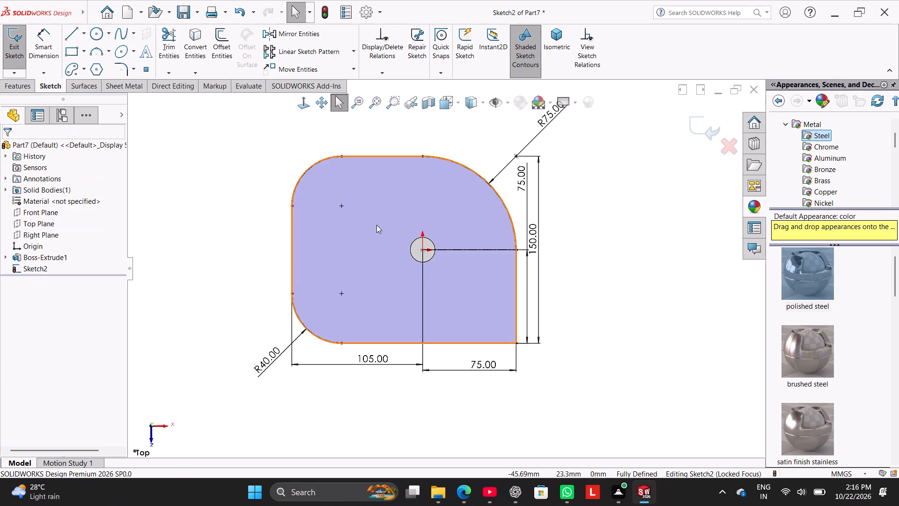
Mirror the R75 corner arc about the horizontal centerline to round the profile's lower-right corner.
ctrl+click(500, 193)
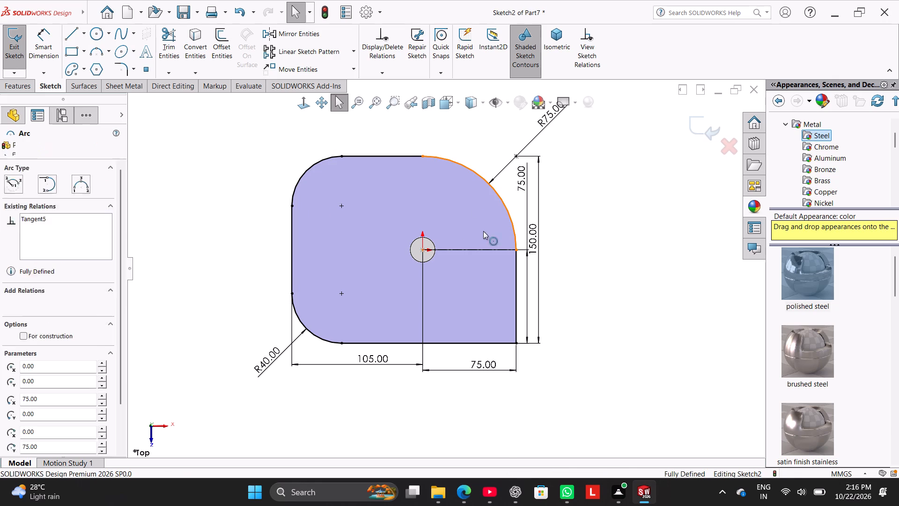
ctrl+click(481, 248)
click(291, 40)
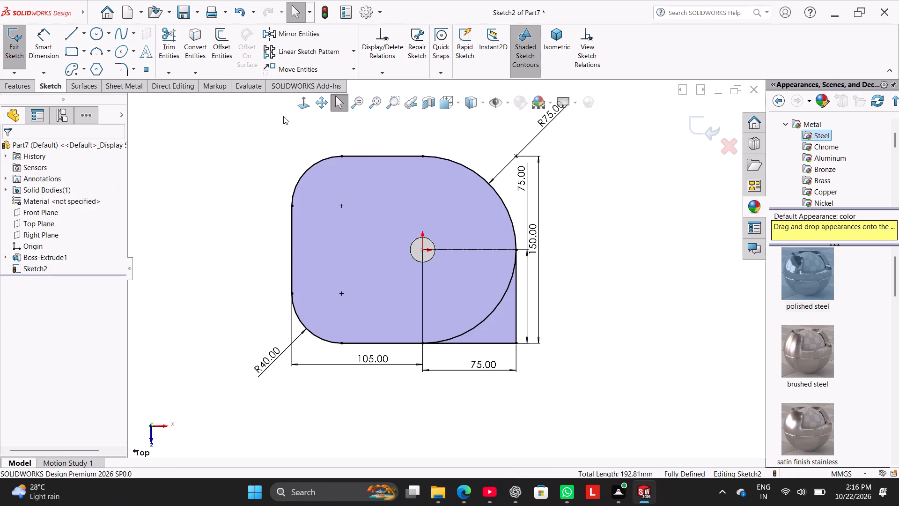
click(177, 139)
Trim the leftover horizontal and vertical line segments outside the mirrored arc at the profile's lower-right corner.
click(165, 34)
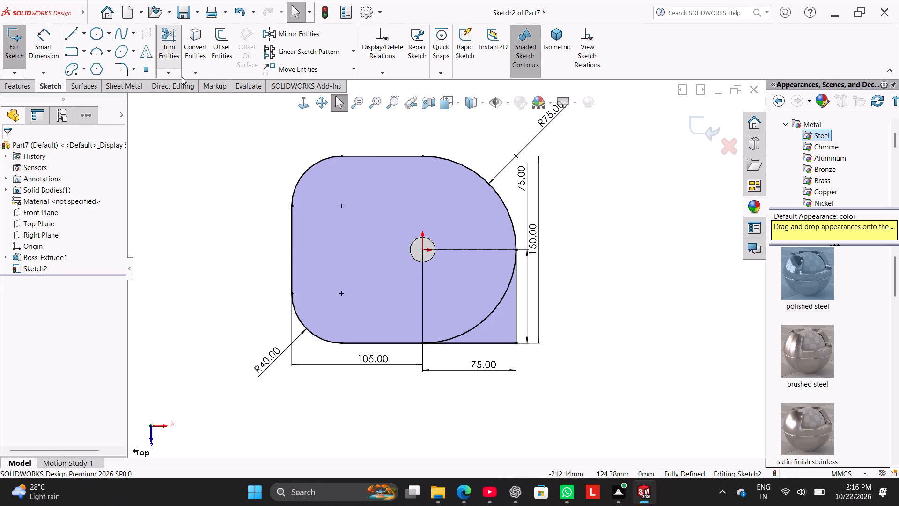
drag(452, 353, 509, 327)
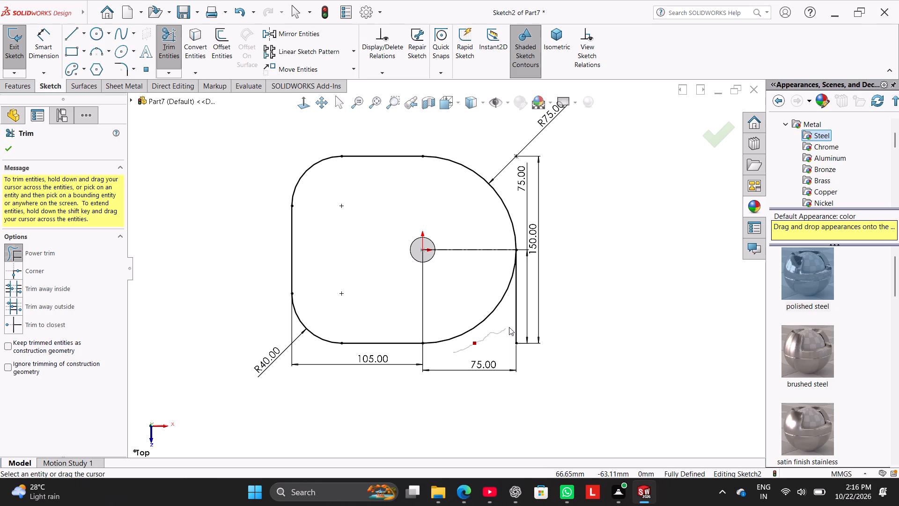
drag(509, 327, 519, 315)
right_click(228, 243)
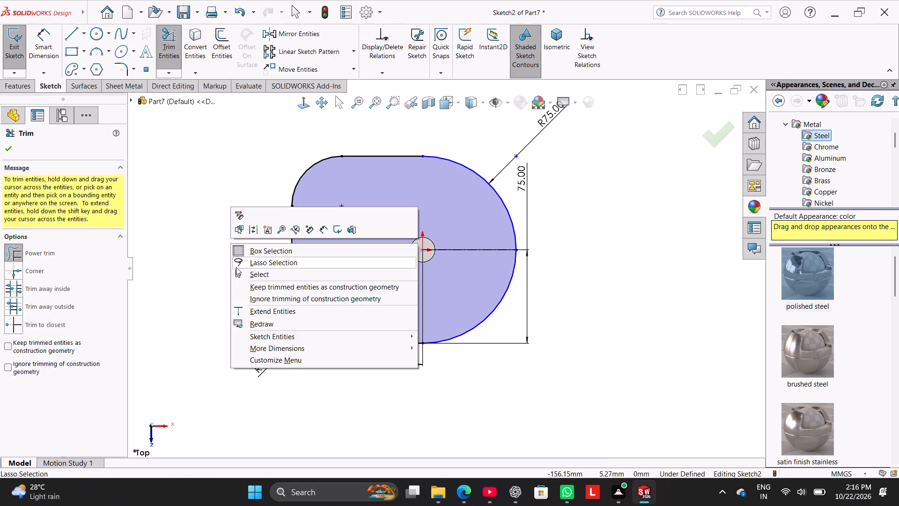
click(239, 268)
click(206, 264)
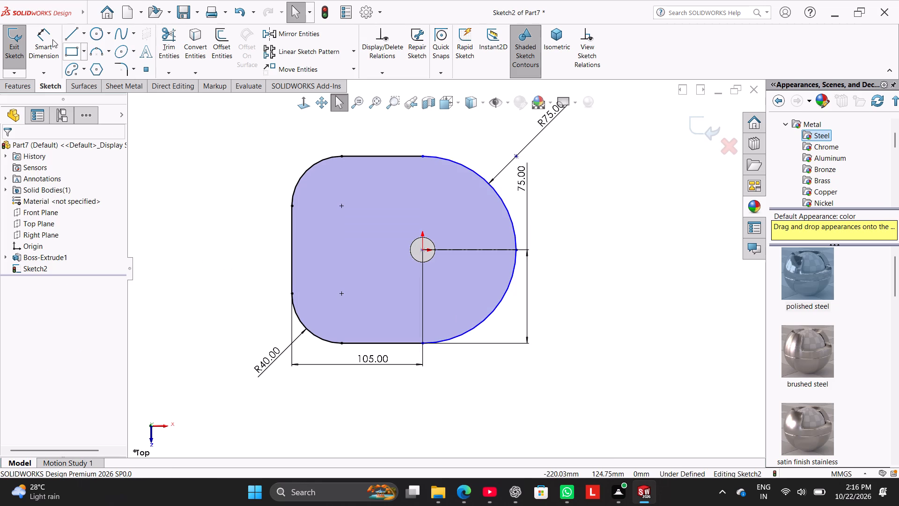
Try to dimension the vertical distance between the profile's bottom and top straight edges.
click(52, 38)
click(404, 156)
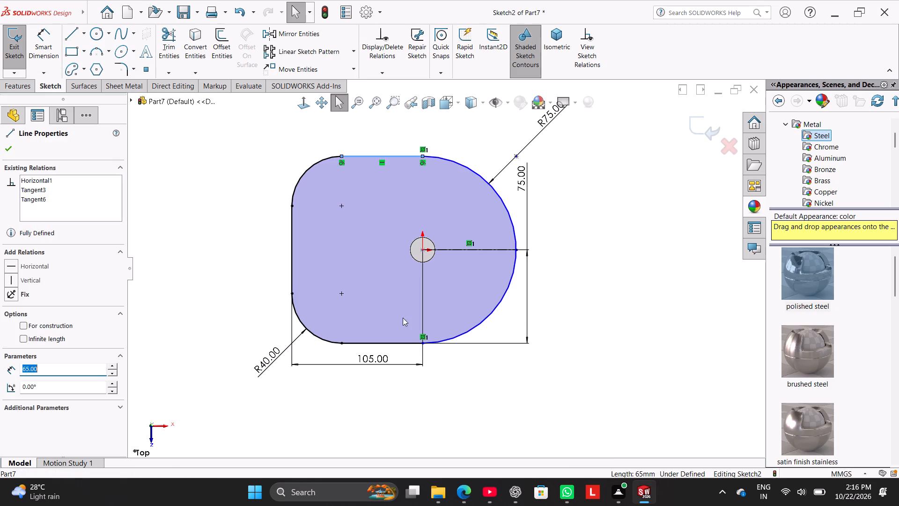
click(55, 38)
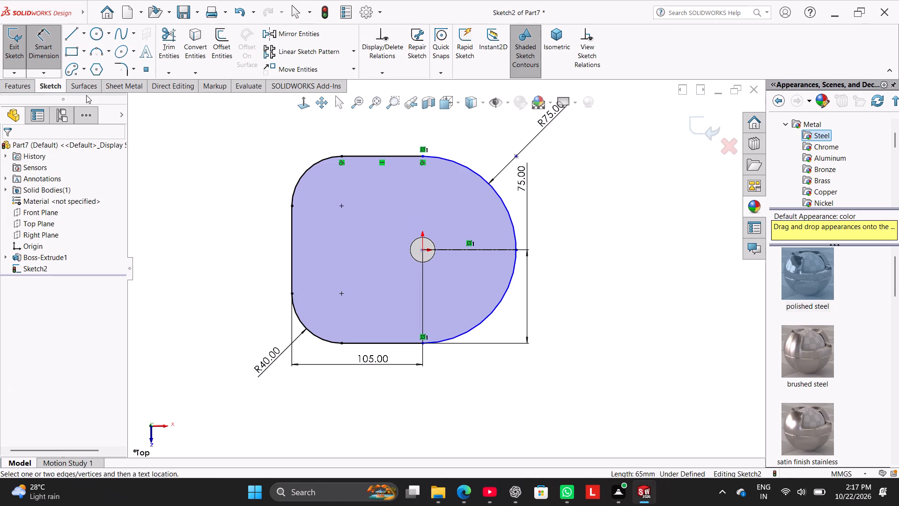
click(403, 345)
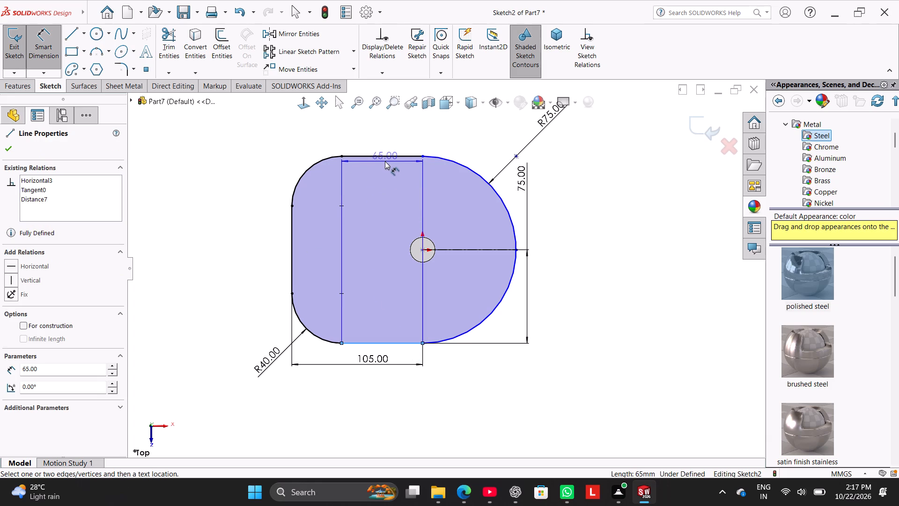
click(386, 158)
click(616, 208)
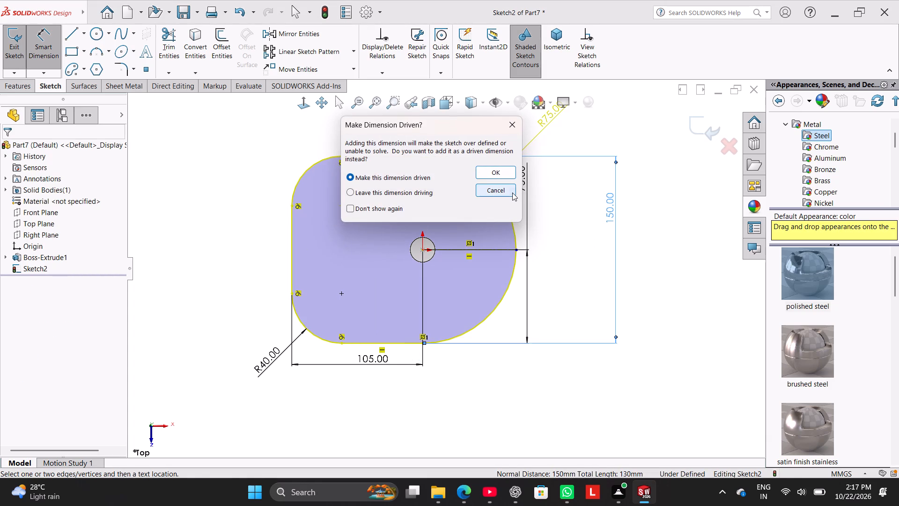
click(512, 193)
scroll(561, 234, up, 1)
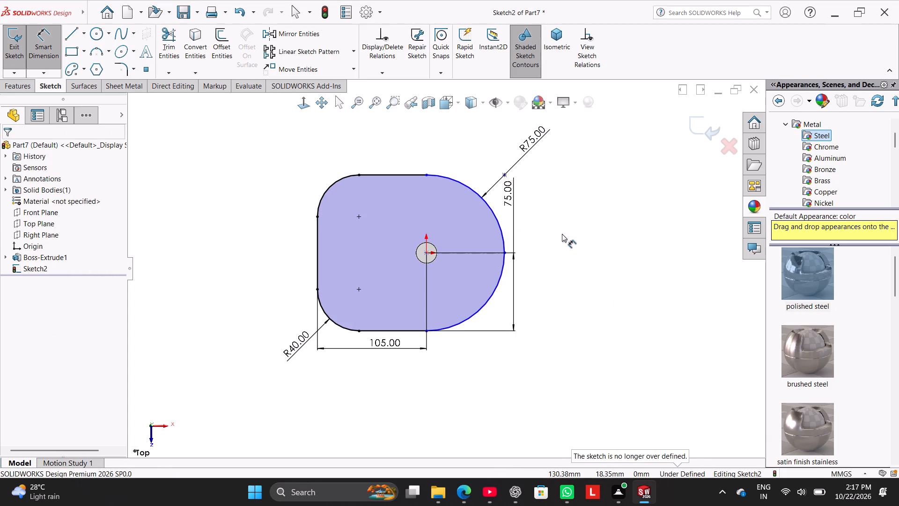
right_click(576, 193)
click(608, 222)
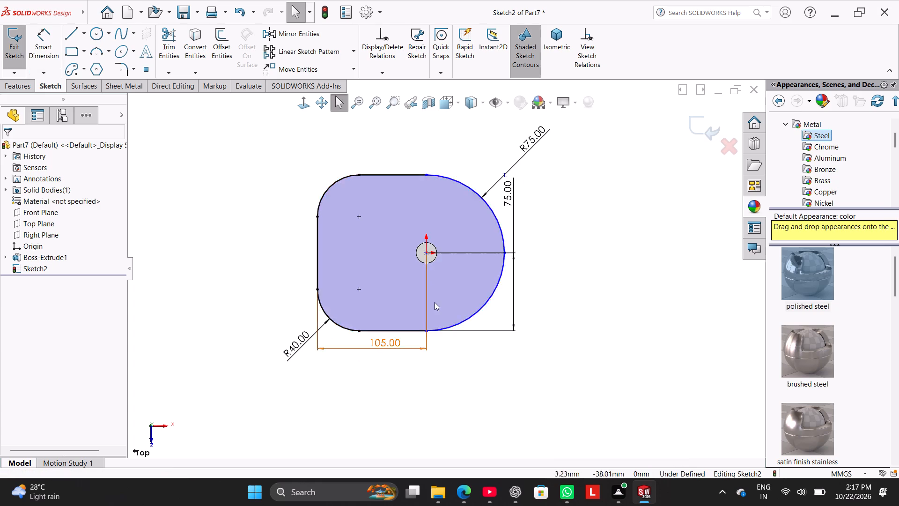
Add a tangent relation between the large right-hand arc and the profile's bottom straight edge.
scroll(438, 314, down, 4)
ctrl+click(463, 325)
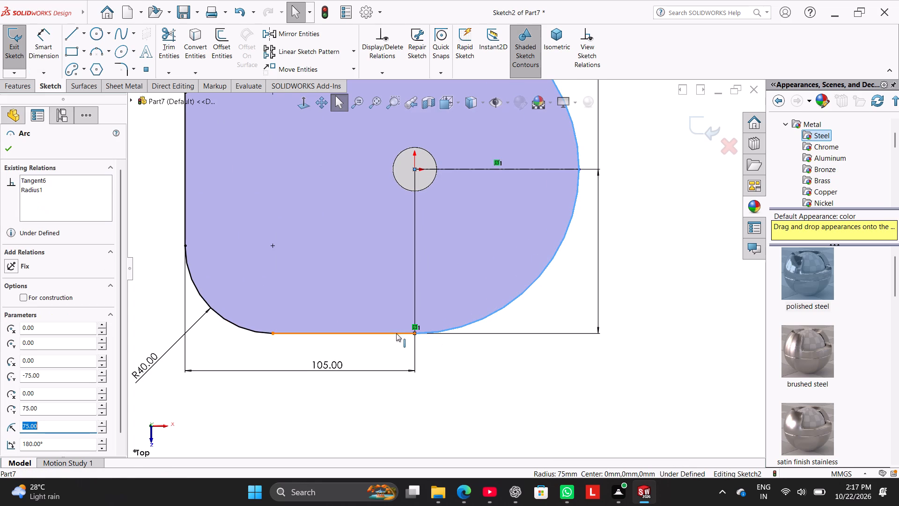
ctrl+click(398, 331)
click(35, 309)
scroll(487, 283, up, 3)
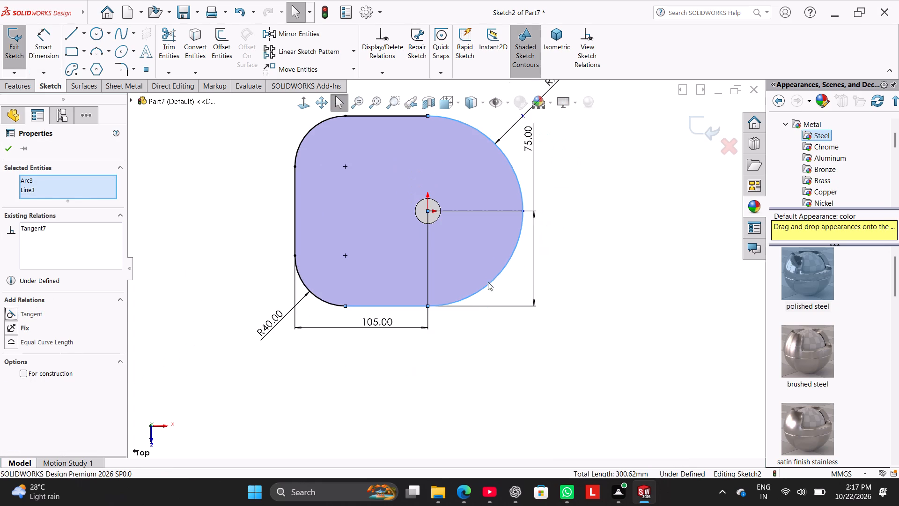
click(601, 228)
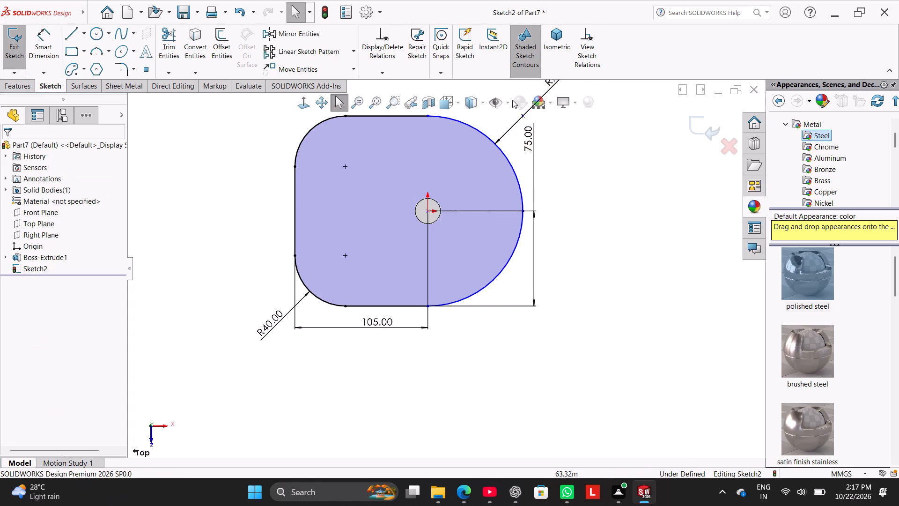
Show the sketch relations on the profile.
click(595, 39)
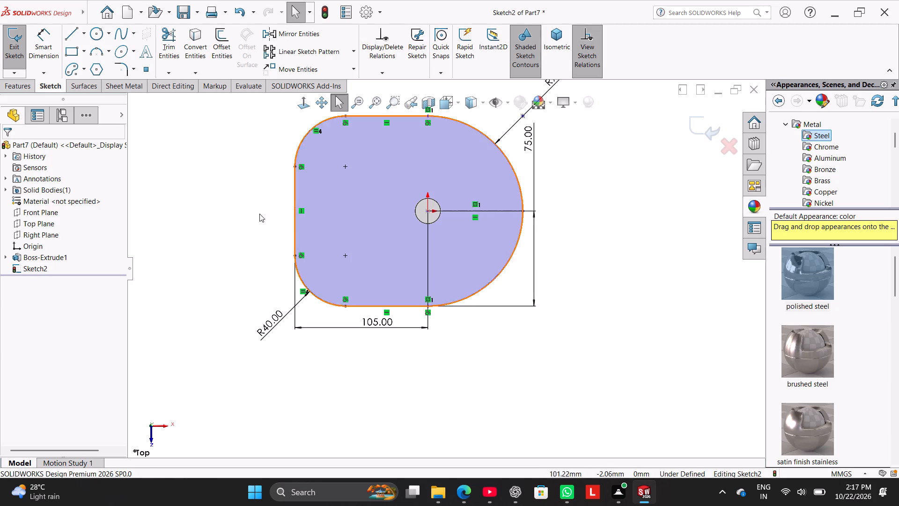
Dimension the horizontal distance from the origin to the centerline's outer end, placing the dimension below the profile beside the 105 mm one.
click(37, 49)
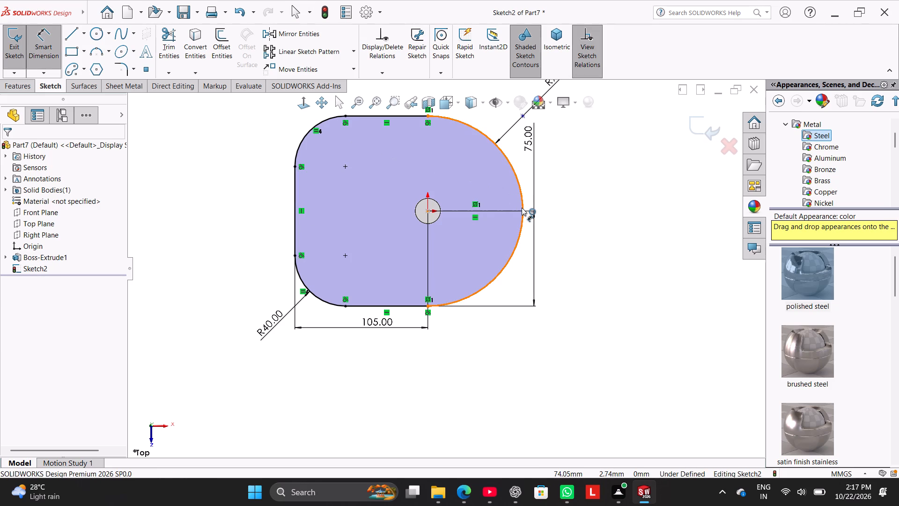
click(524, 210)
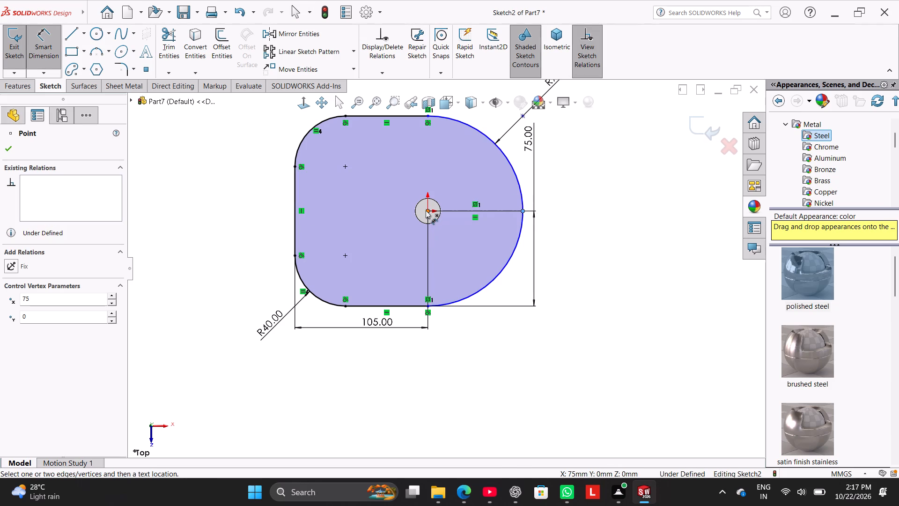
click(426, 210)
click(471, 327)
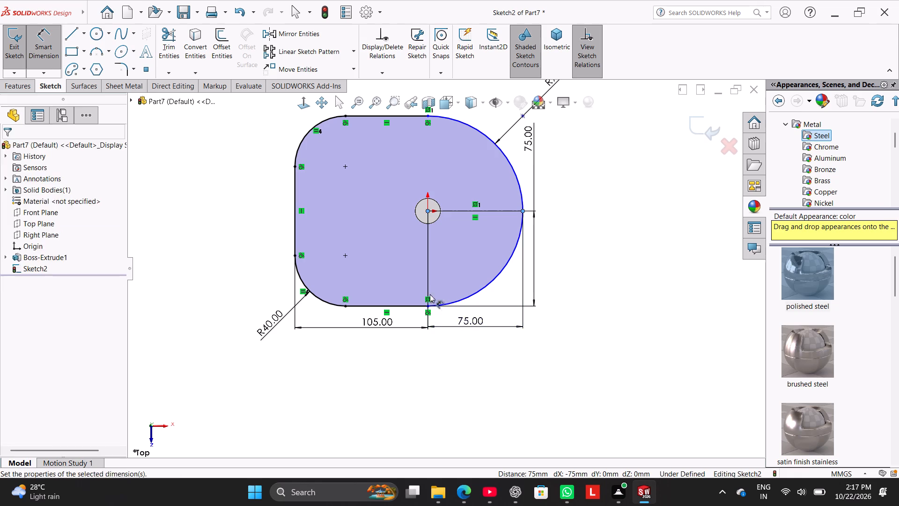
click(501, 260)
right_click(591, 174)
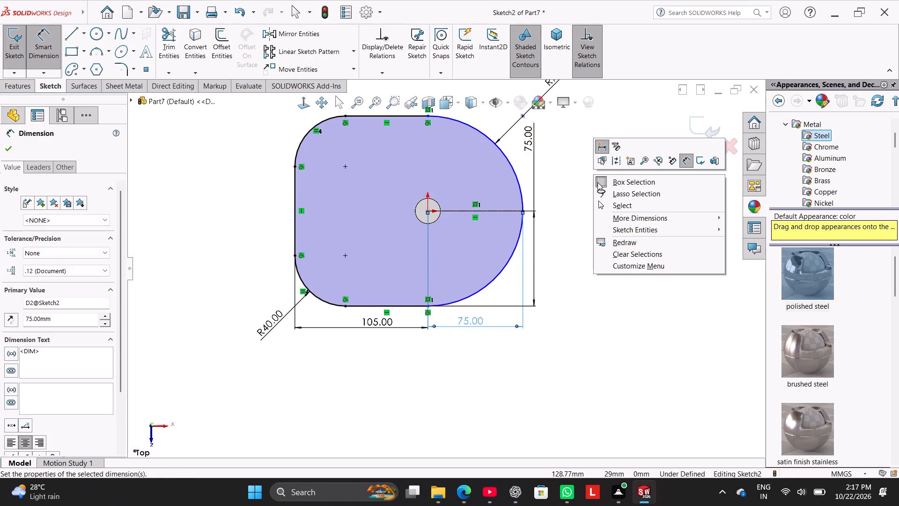
click(622, 201)
click(570, 239)
click(485, 323)
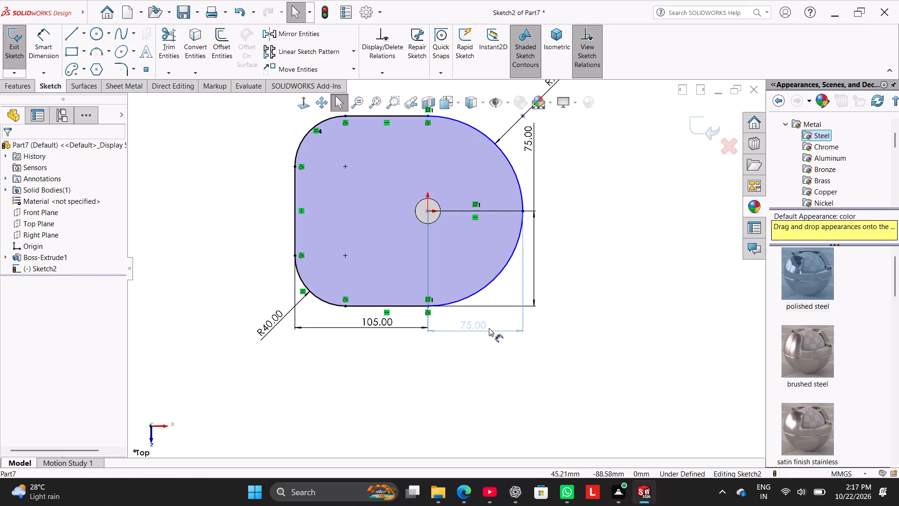
click(586, 167)
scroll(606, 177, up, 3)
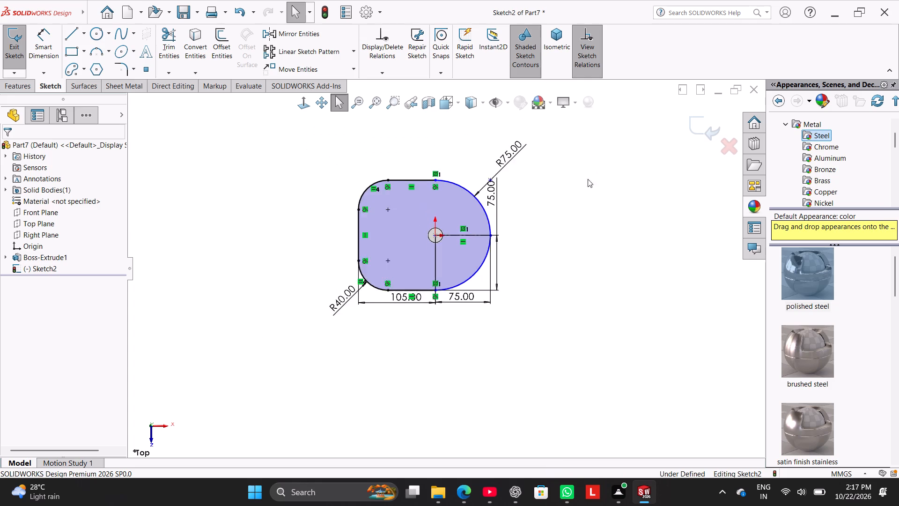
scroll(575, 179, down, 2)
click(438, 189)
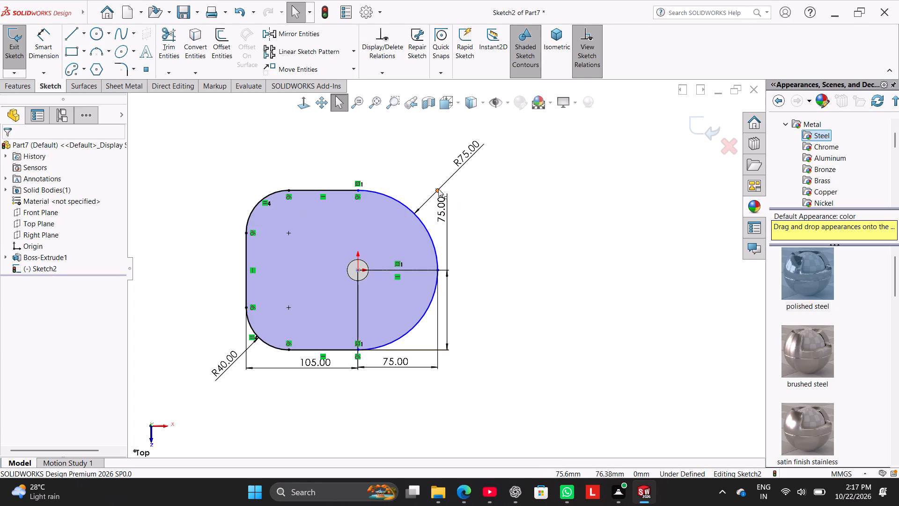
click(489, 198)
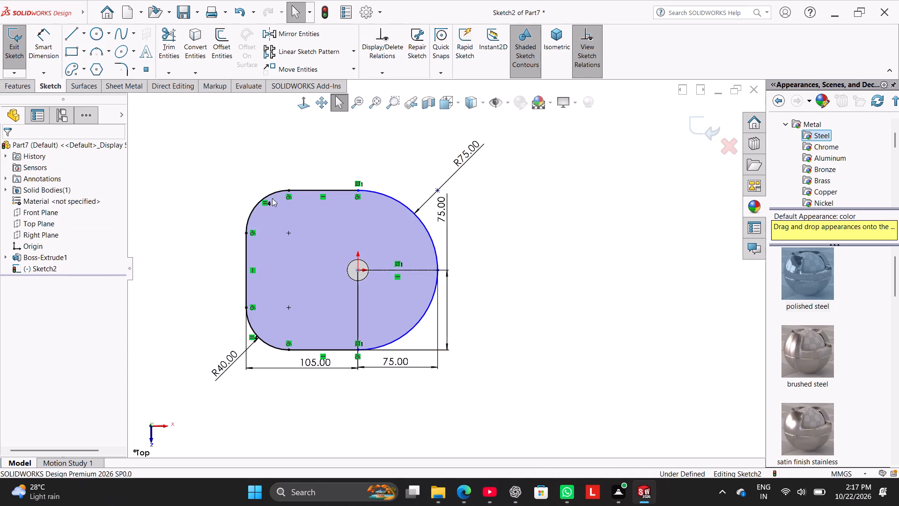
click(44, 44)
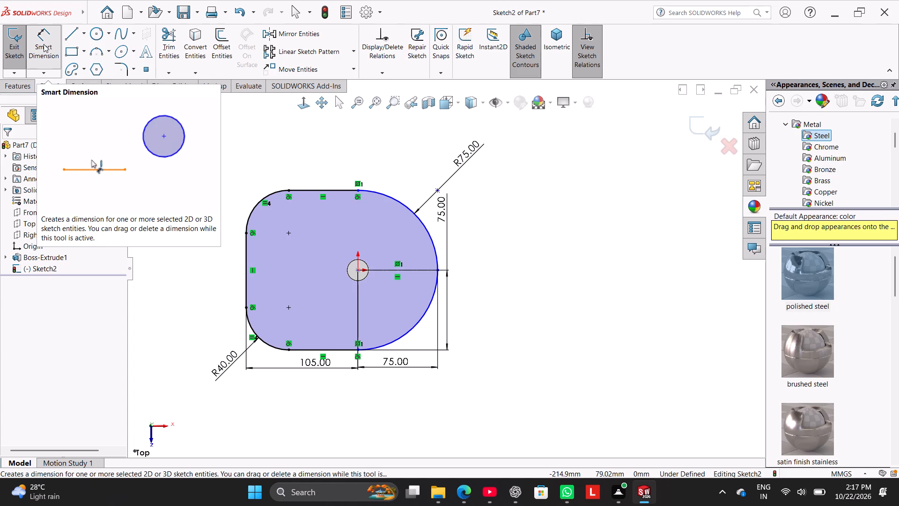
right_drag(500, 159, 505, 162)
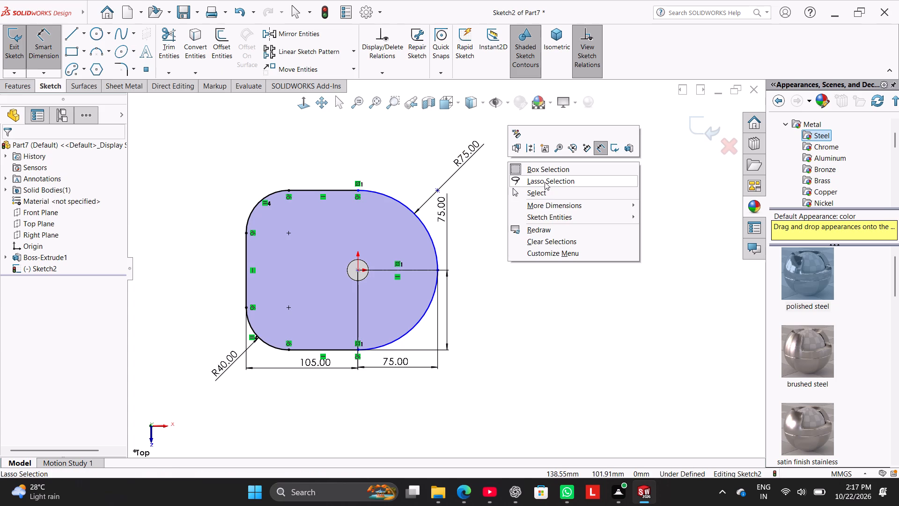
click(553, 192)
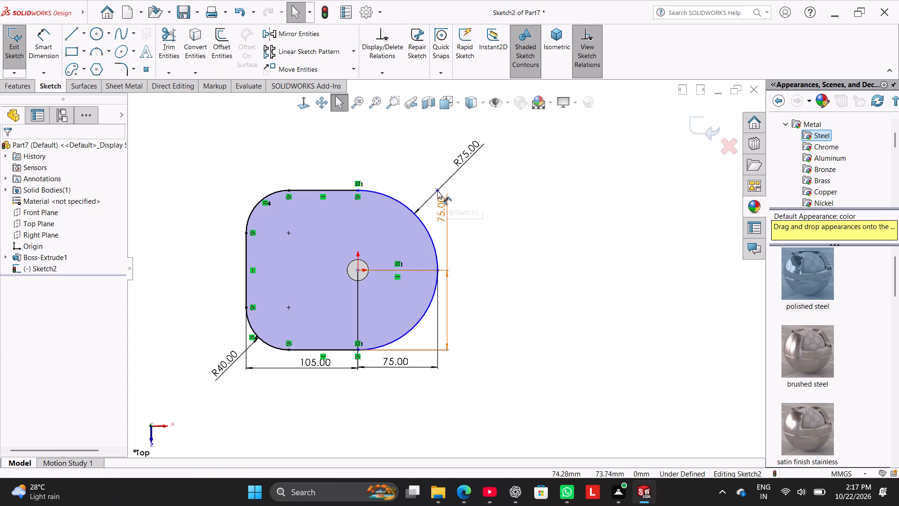
Add a vertical relation between the R75 fillet's virtual corner point and the centerline's outer end.
ctrl+click(437, 190)
ctrl+click(438, 271)
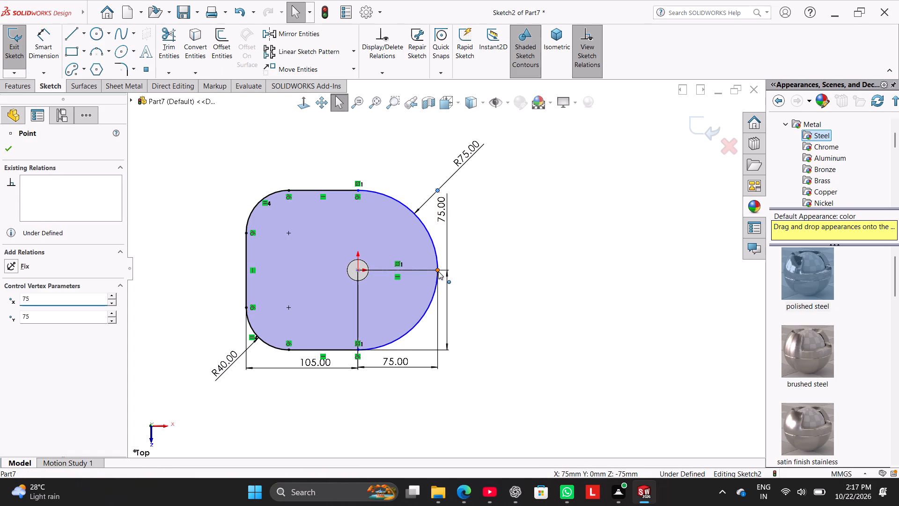
click(27, 329)
click(169, 179)
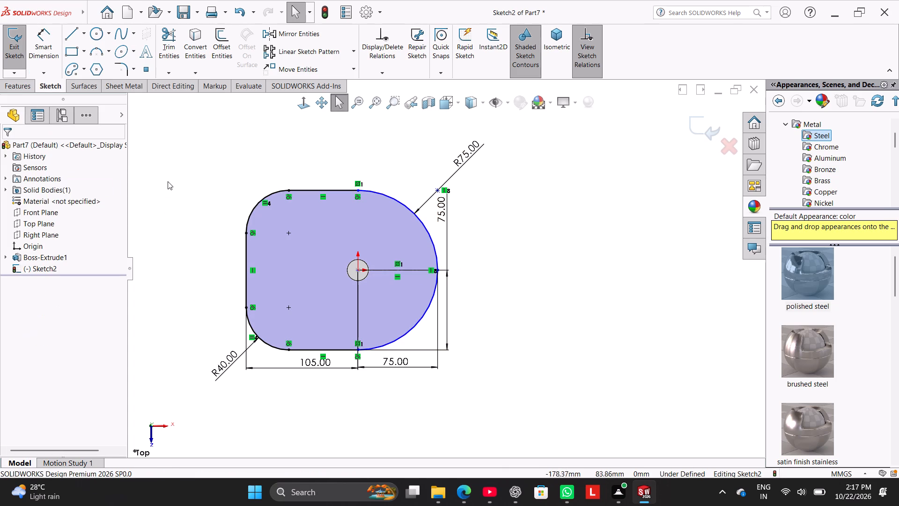
Make the R75 fillet's virtual corner point coincident with the profile's top straight edge.
ctrl+click(439, 190)
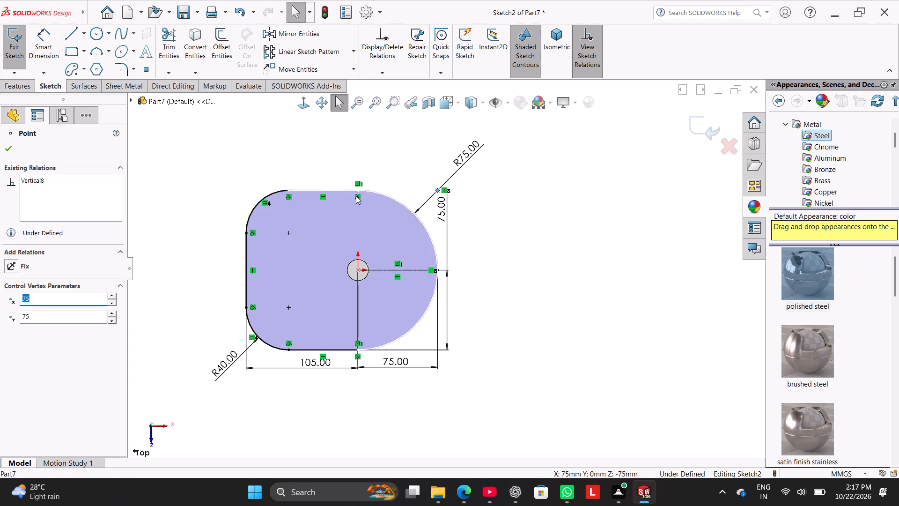
ctrl+click(348, 191)
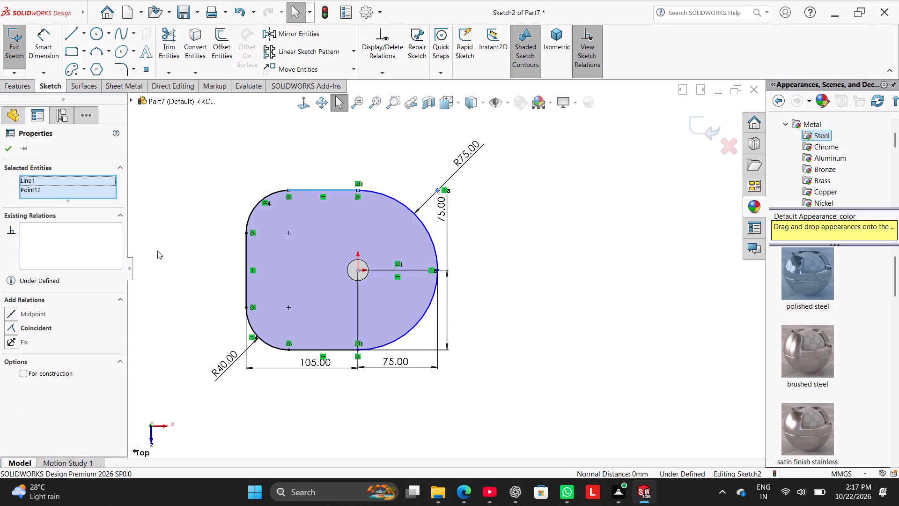
click(49, 326)
click(137, 253)
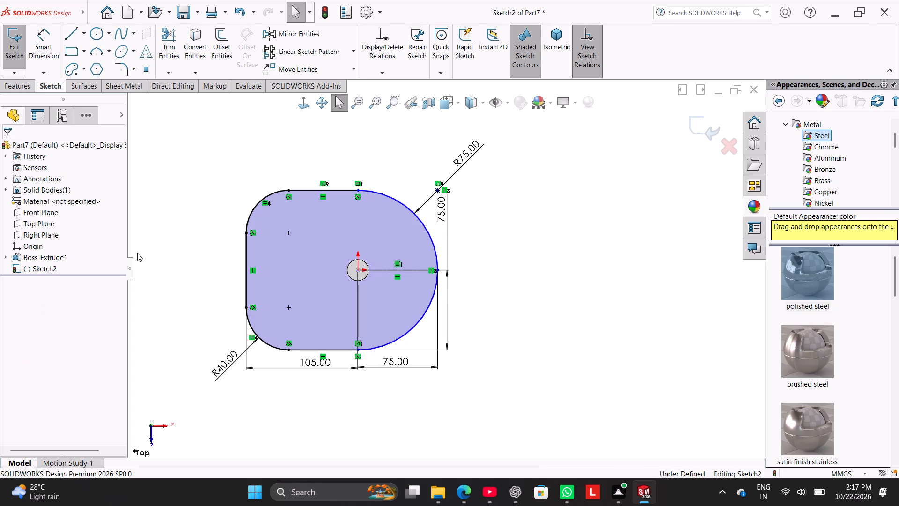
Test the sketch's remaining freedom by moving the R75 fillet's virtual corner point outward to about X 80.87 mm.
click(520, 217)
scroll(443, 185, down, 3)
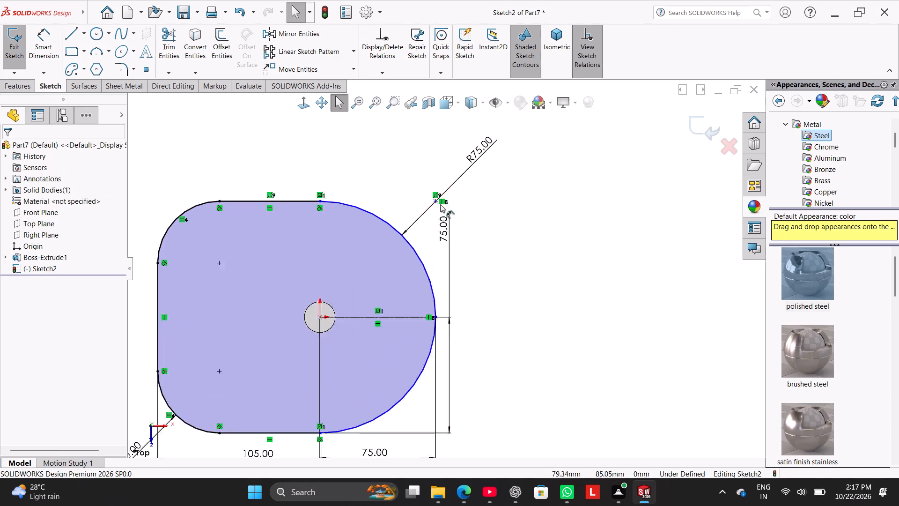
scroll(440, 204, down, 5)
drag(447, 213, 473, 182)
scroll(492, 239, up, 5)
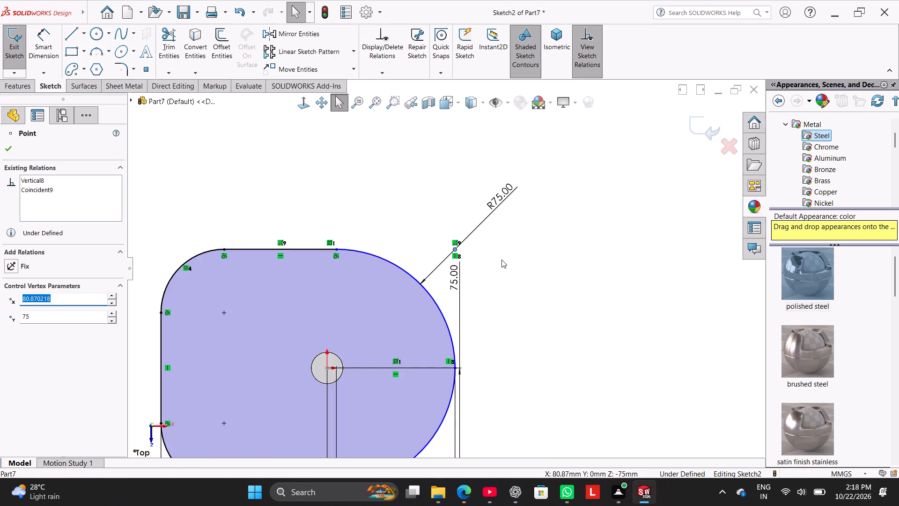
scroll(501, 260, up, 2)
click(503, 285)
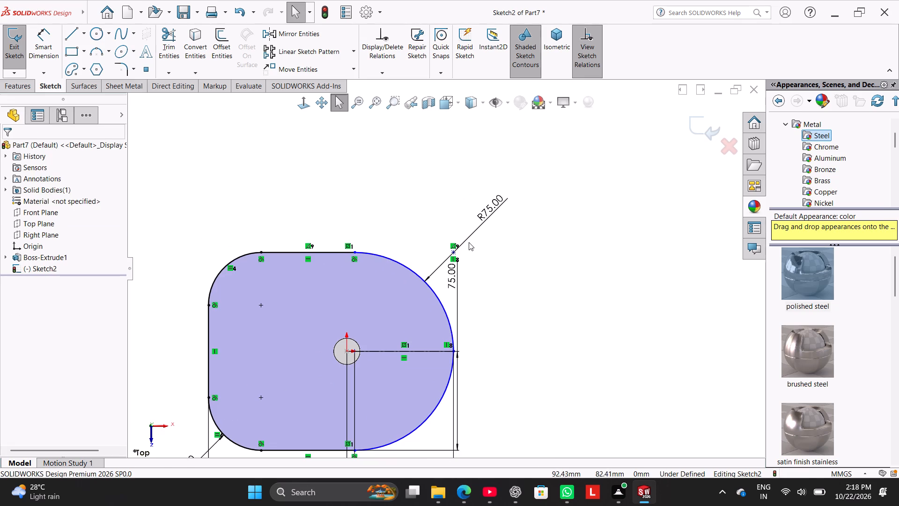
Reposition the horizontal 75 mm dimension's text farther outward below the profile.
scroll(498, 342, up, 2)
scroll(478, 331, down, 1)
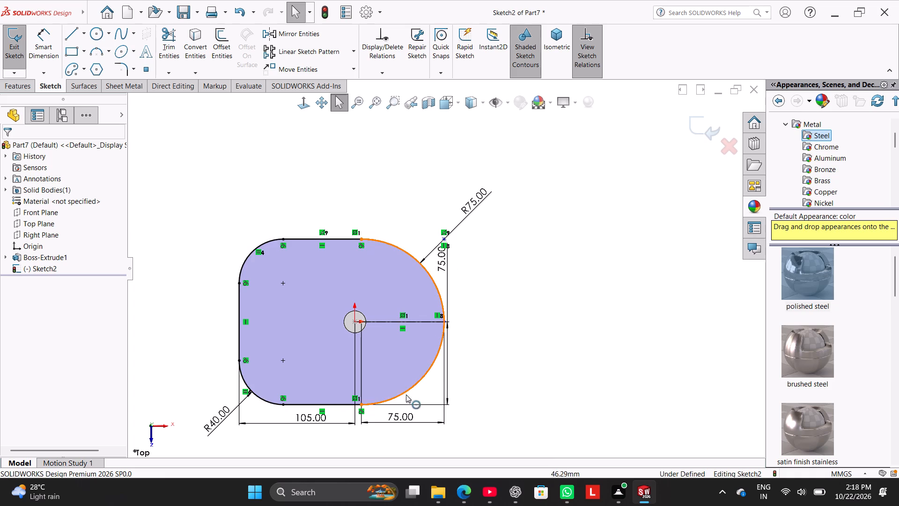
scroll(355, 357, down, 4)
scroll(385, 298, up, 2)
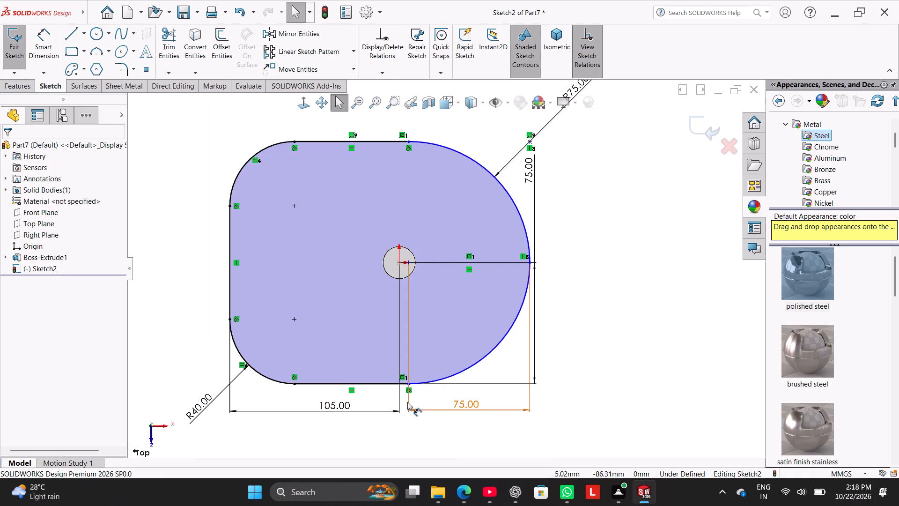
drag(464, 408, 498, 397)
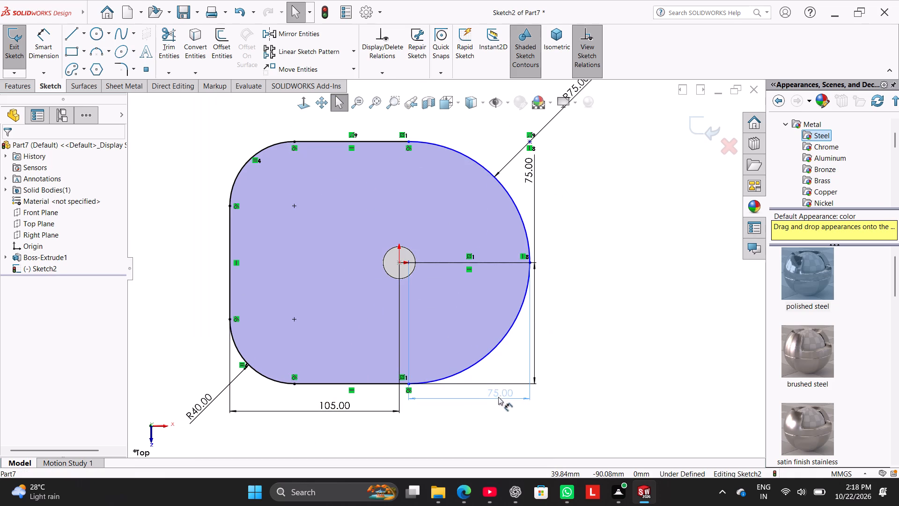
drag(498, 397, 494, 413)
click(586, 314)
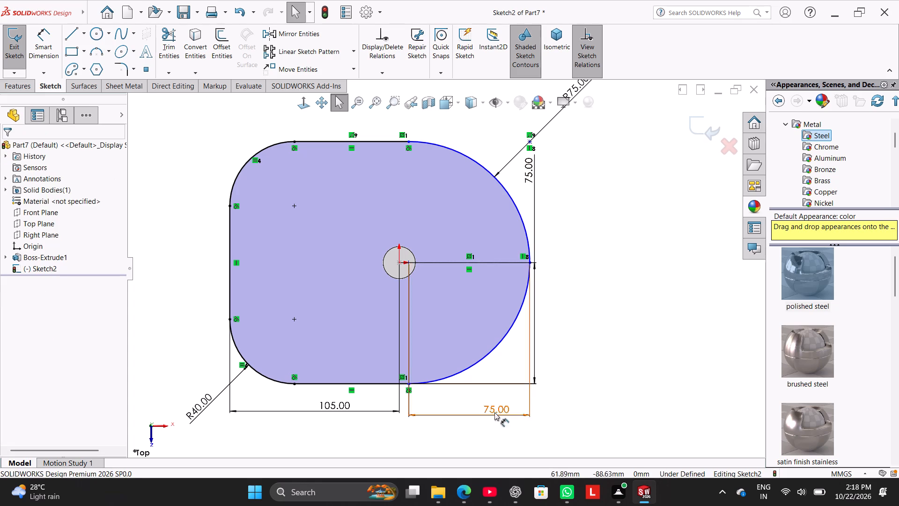
Delete the horizontal 75 mm dimension below the profile.
right_click(497, 411)
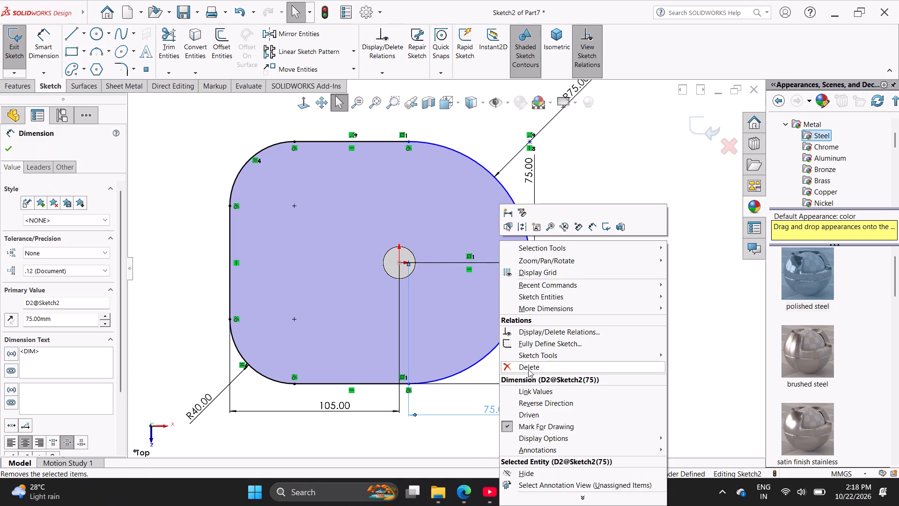
click(528, 369)
click(568, 316)
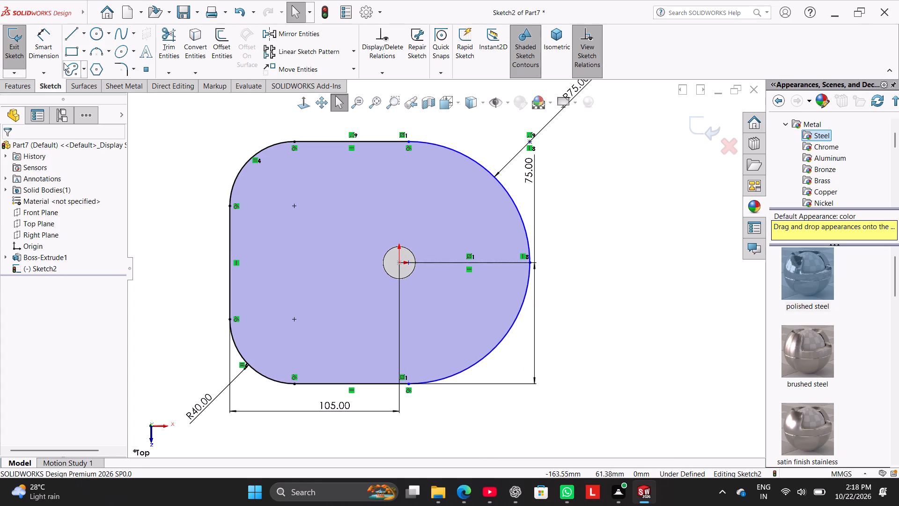
Dimension the horizontal distance from the origin to the centerline's outer end as 75 mm, placed below the profile.
click(52, 42)
click(398, 263)
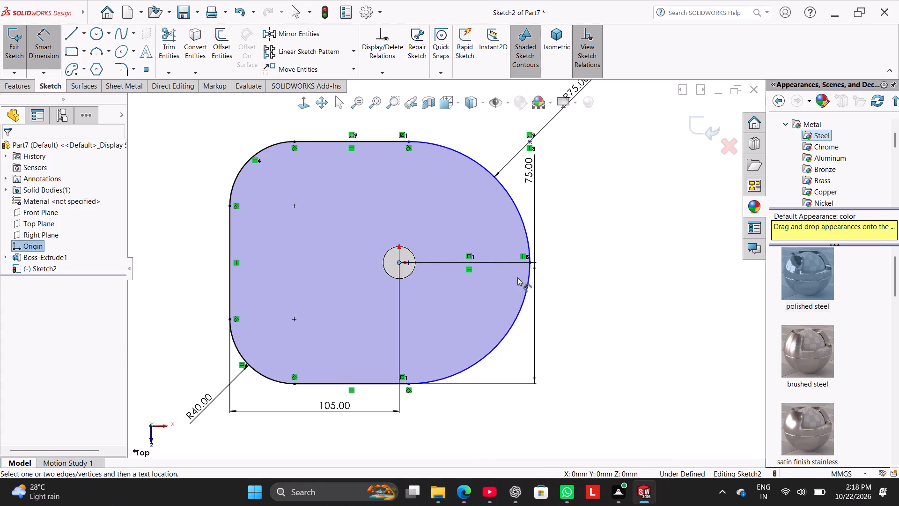
click(531, 264)
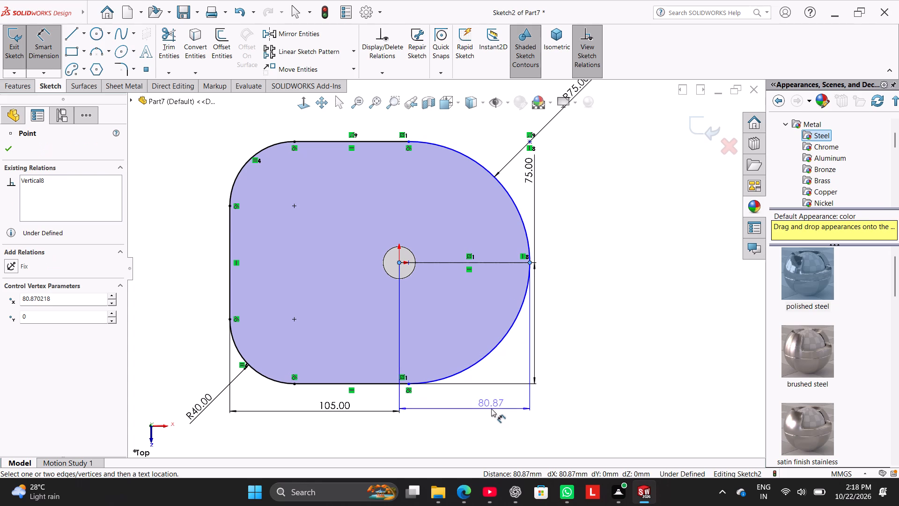
click(491, 410)
text(75)
key(Return)
right_click(612, 230)
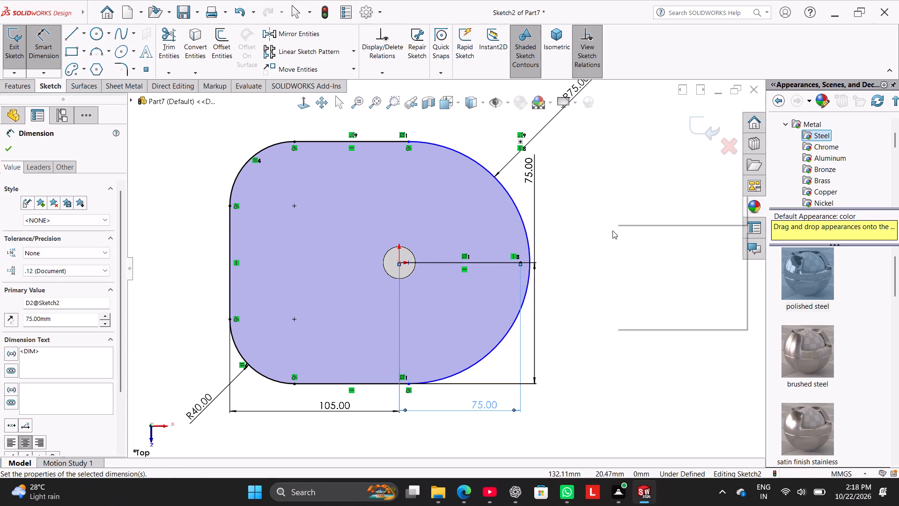
click(648, 259)
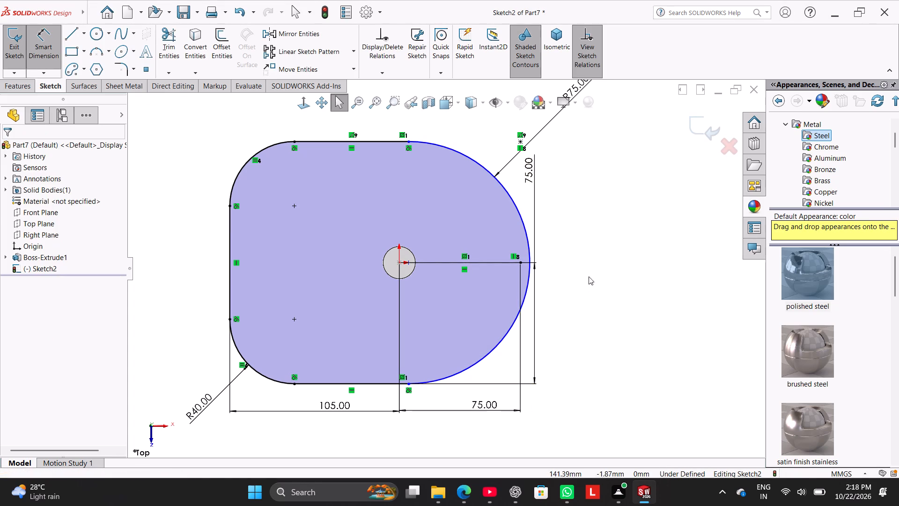
Make the centerline's outer endpoint coincident with the R75 arc.
scroll(511, 257, down, 3)
scroll(519, 280, up, 1)
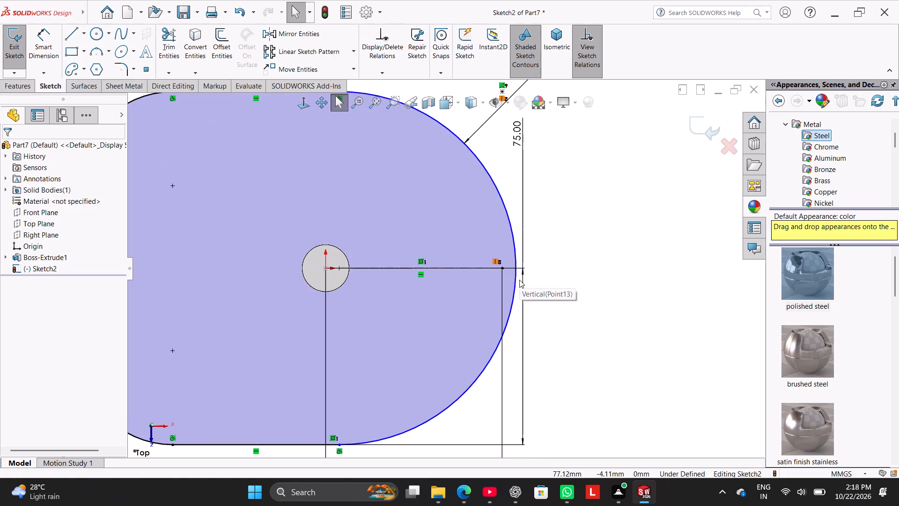
ctrl+click(516, 265)
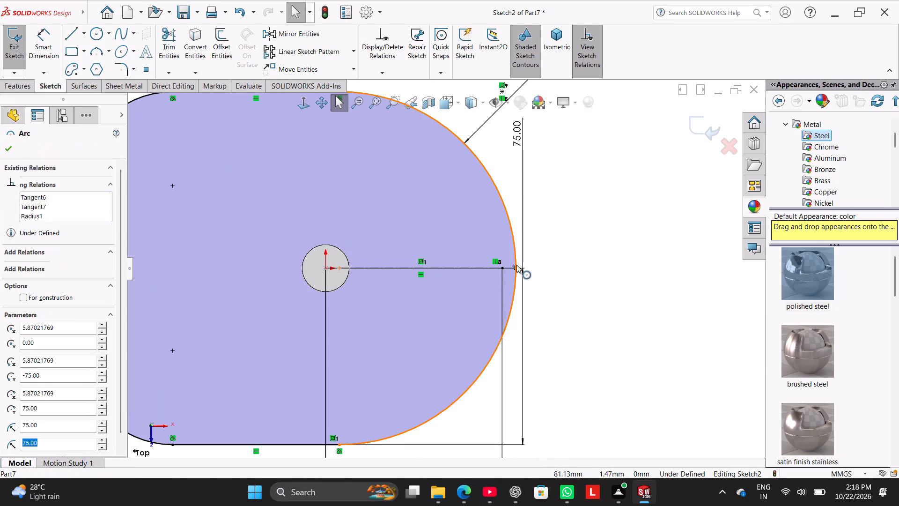
ctrl+click(505, 269)
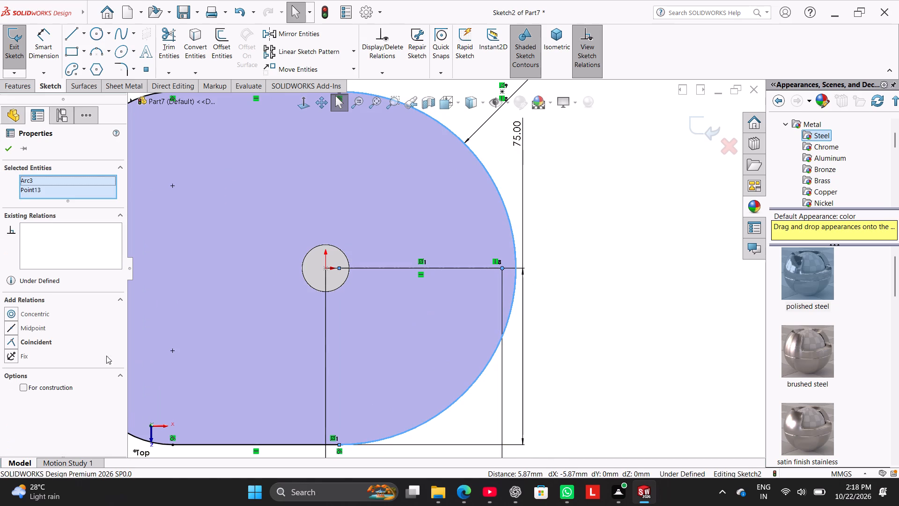
click(26, 345)
scroll(470, 337, up, 2)
click(591, 272)
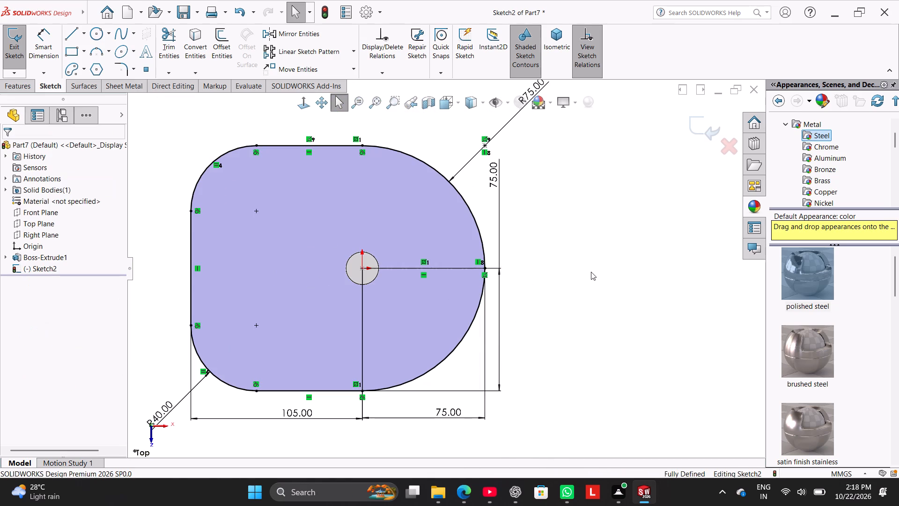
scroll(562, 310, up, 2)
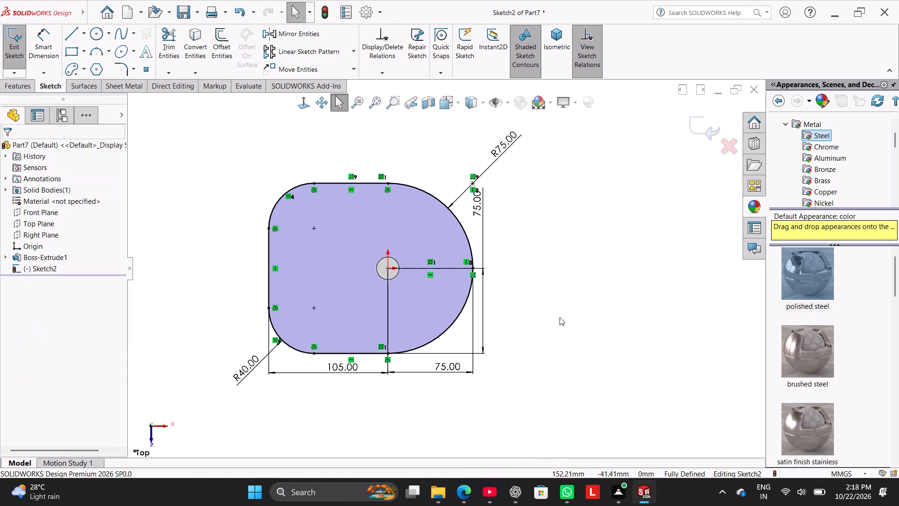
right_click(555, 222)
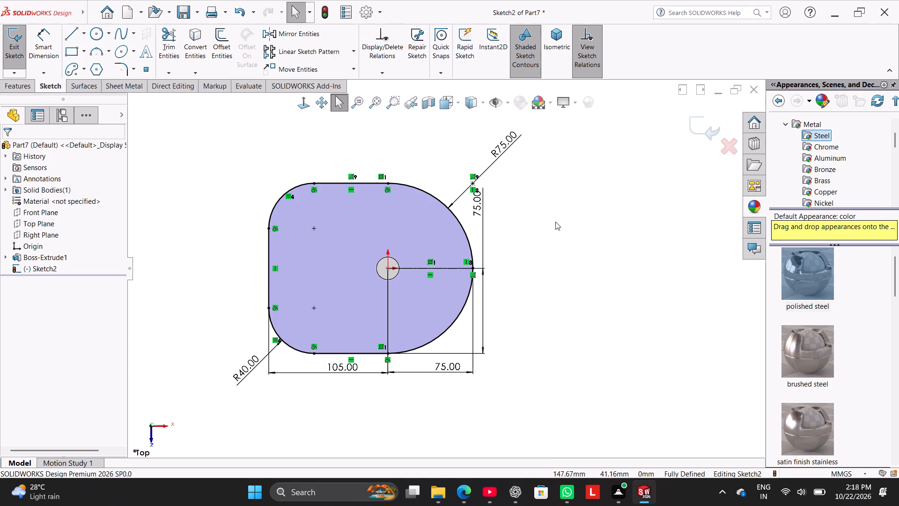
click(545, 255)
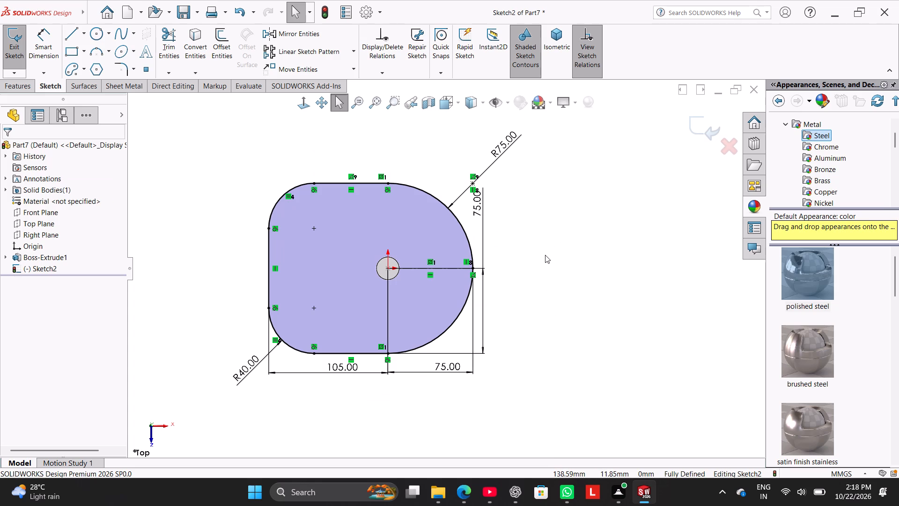
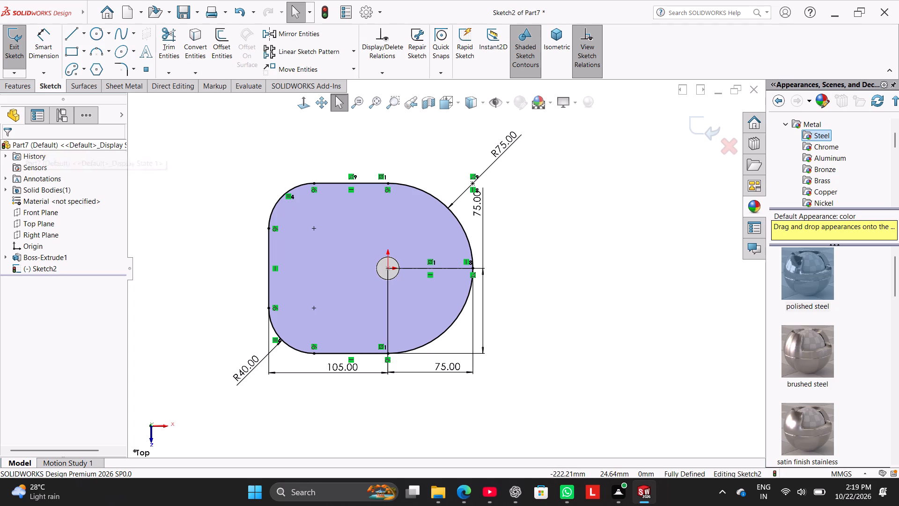
Extrude the rounded profile as a 10 mm blind boss in the reversed direction, merged with the cylinder.
click(25, 89)
click(32, 51)
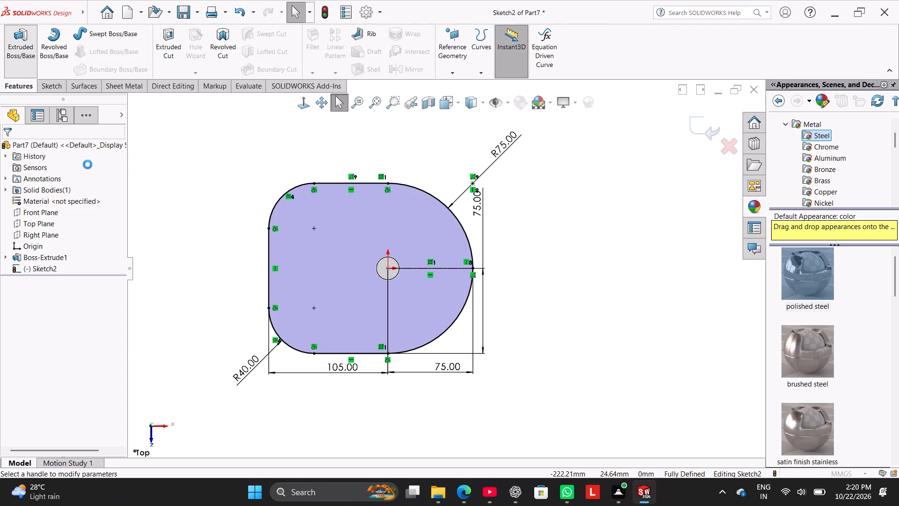
scroll(274, 399, up, 3)
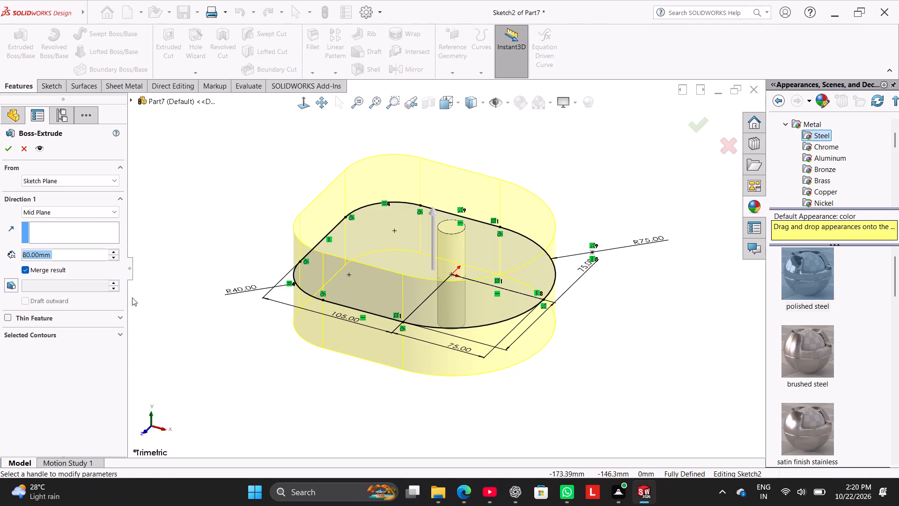
click(77, 210)
click(81, 222)
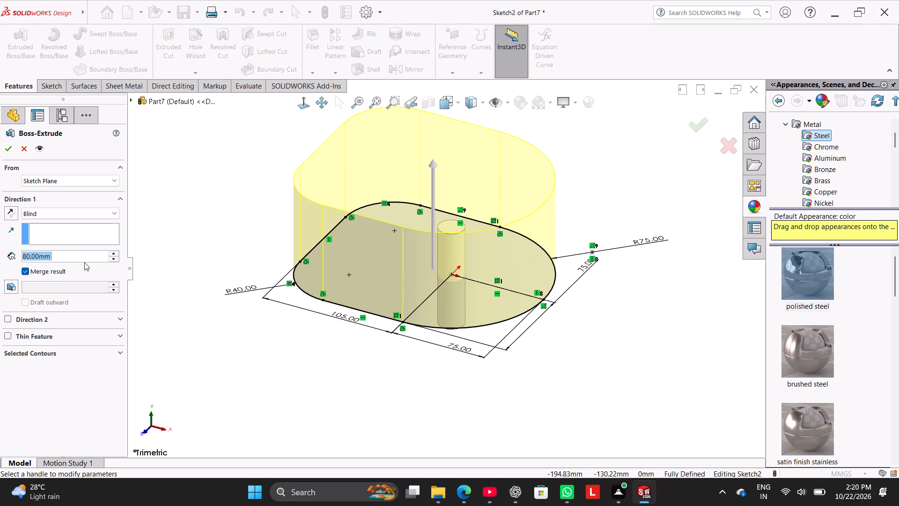
text(10)
key(Return)
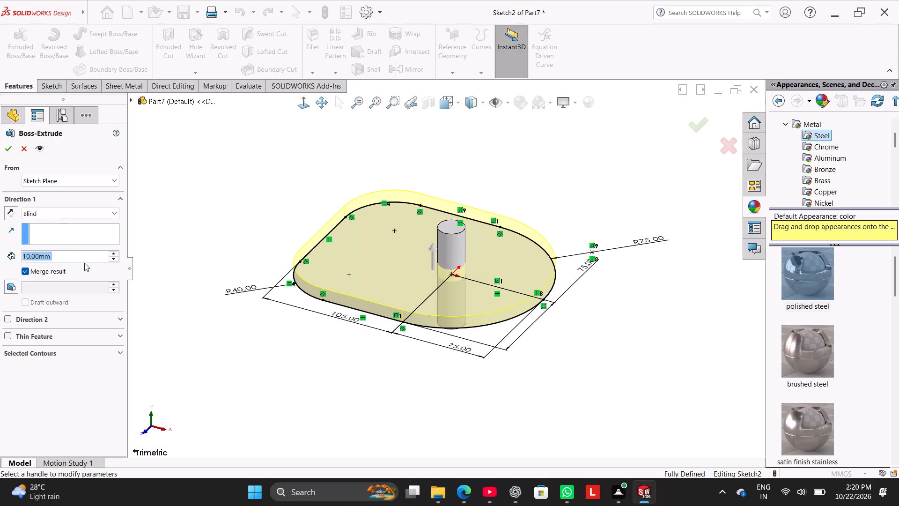
middle_drag(359, 365, 377, 306)
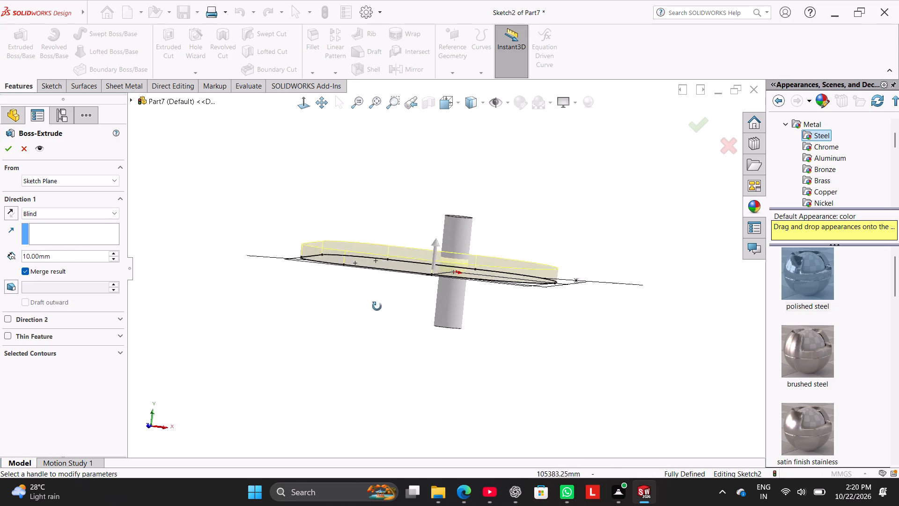
middle_drag(377, 306, 380, 317)
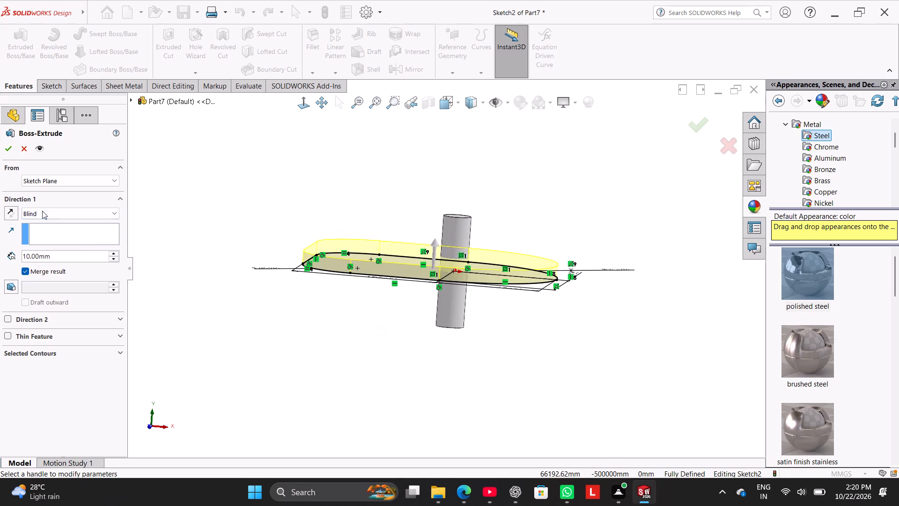
click(16, 211)
middle_drag(215, 319, 233, 284)
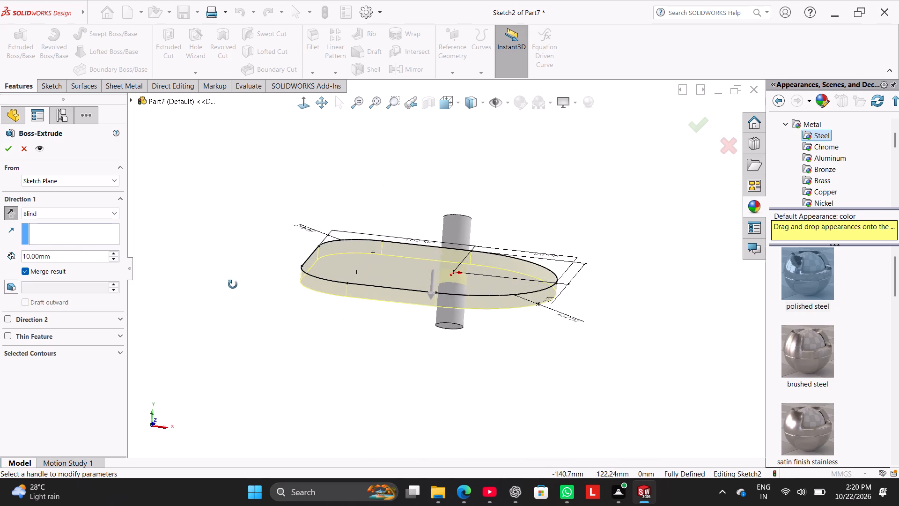
middle_drag(233, 284, 222, 314)
click(10, 150)
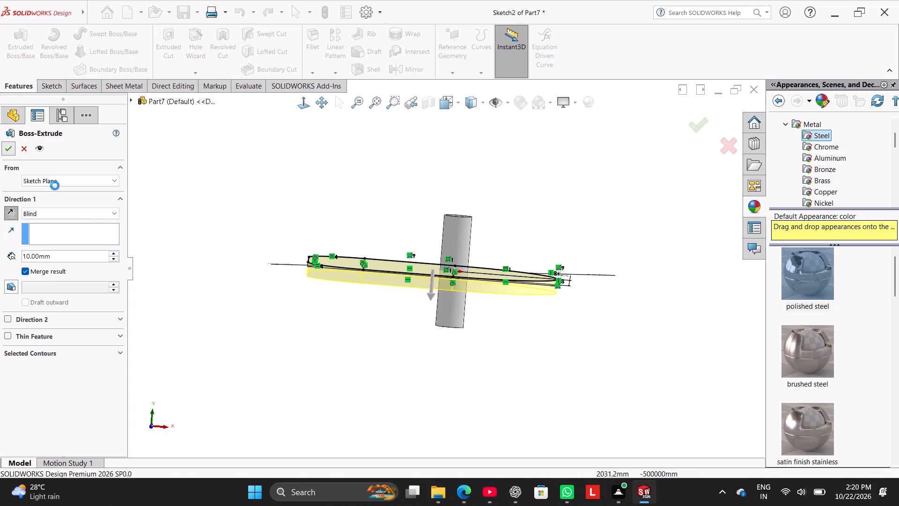
click(222, 290)
Measure the distances from the plate's top and bottom faces to the corresponding end faces of the cylinder.
right_drag(215, 345, 337, 247)
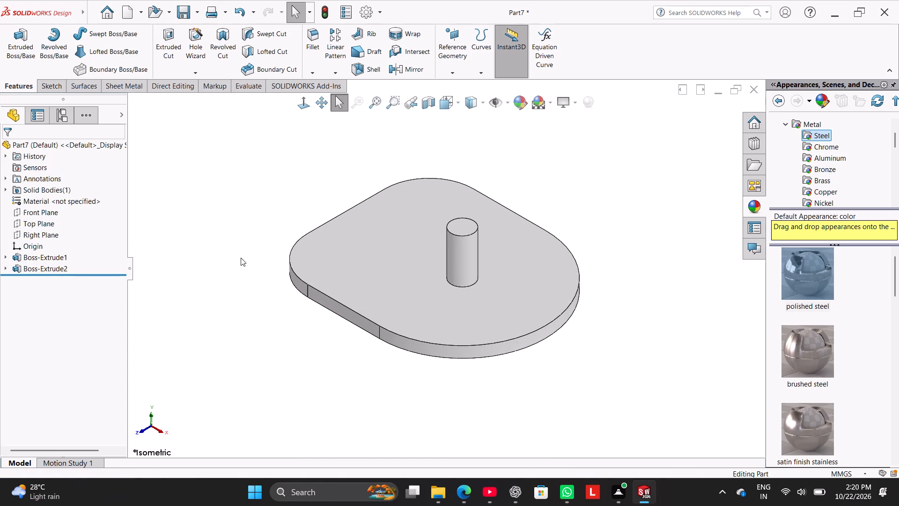
click(421, 298)
click(467, 229)
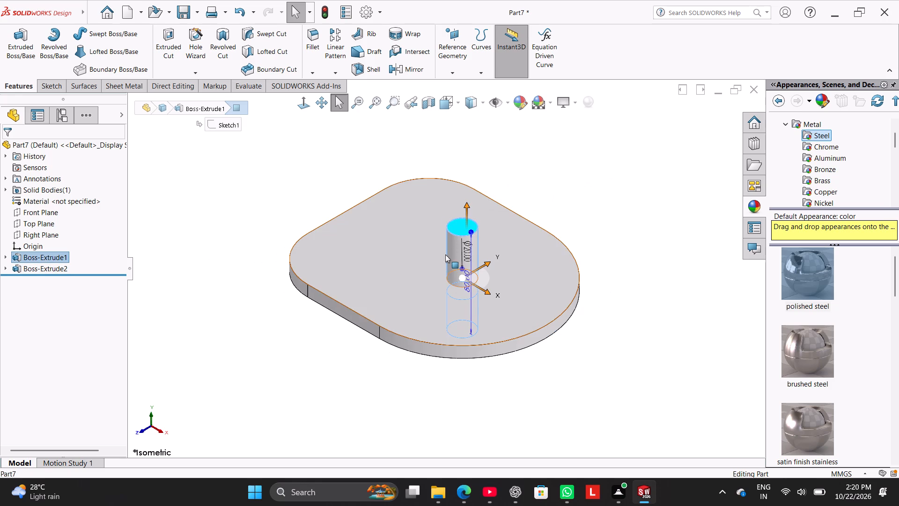
click(428, 319)
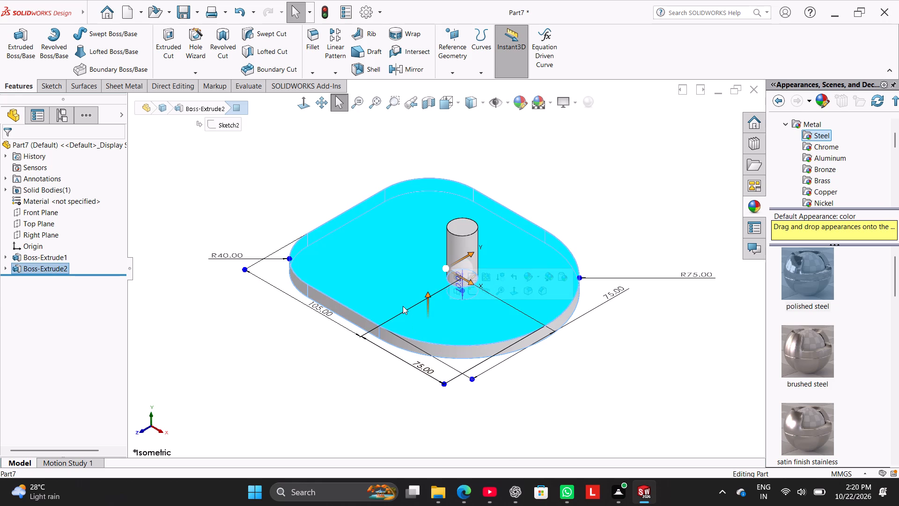
ctrl+click(467, 221)
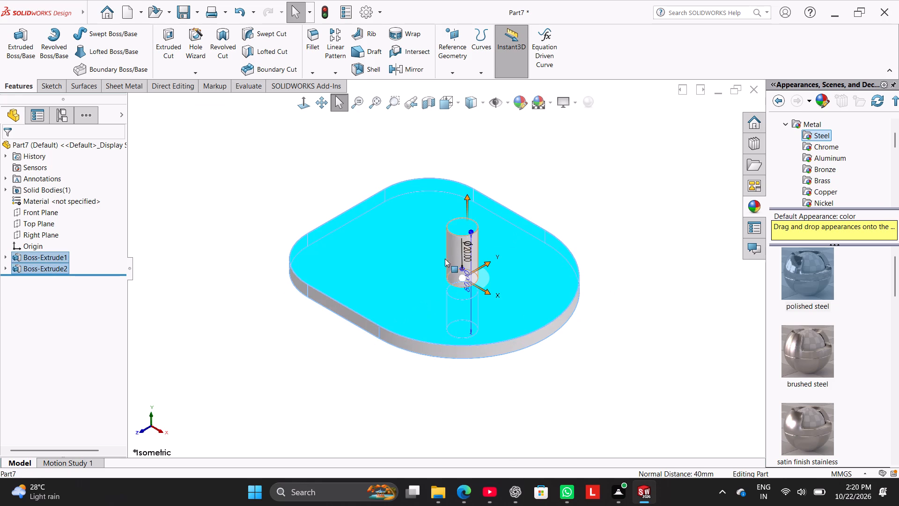
click(346, 340)
middle_drag(347, 345, 391, 236)
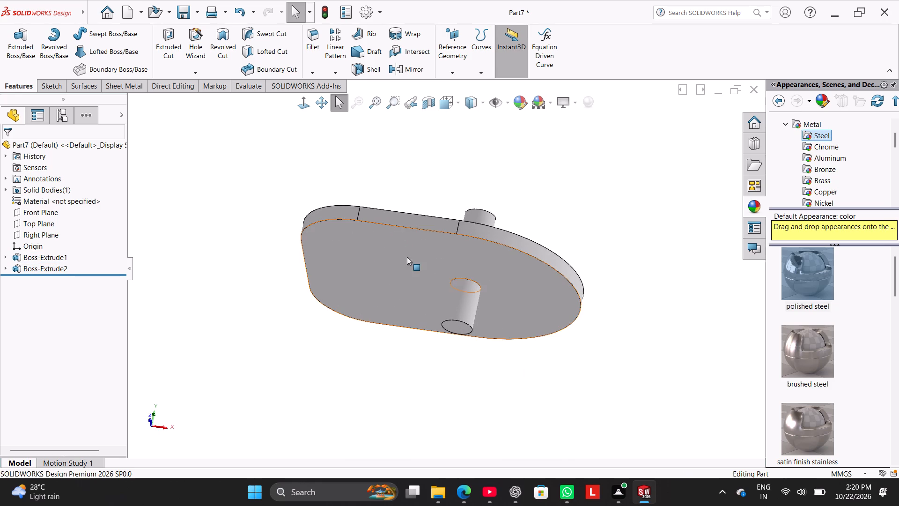
ctrl+click(407, 257)
ctrl+click(448, 328)
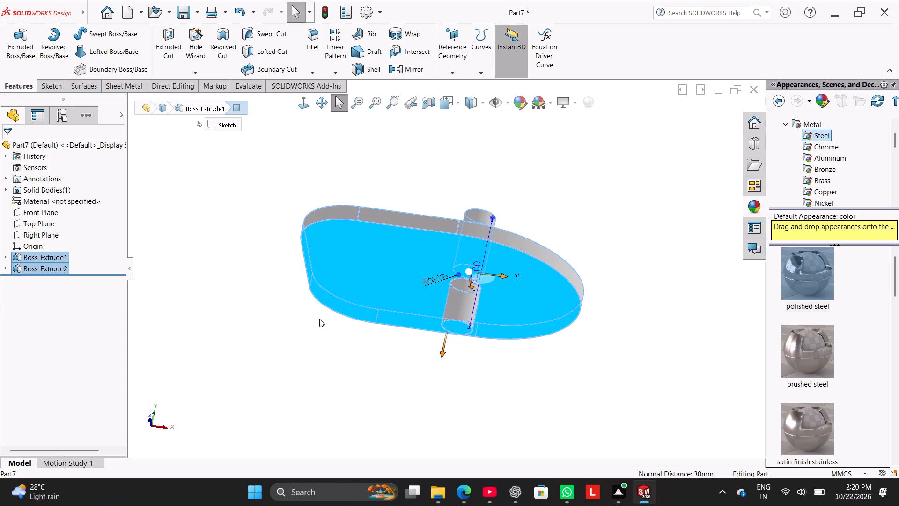
middle_drag(314, 310, 322, 357)
click(312, 354)
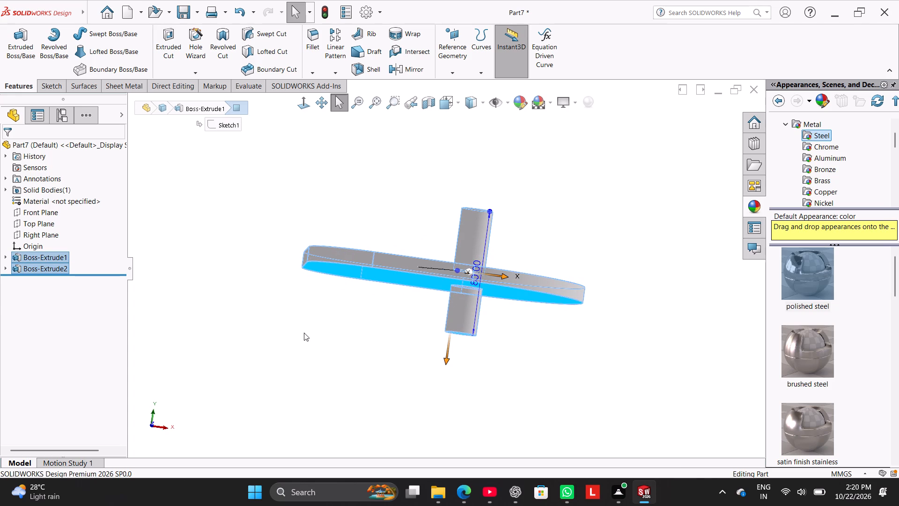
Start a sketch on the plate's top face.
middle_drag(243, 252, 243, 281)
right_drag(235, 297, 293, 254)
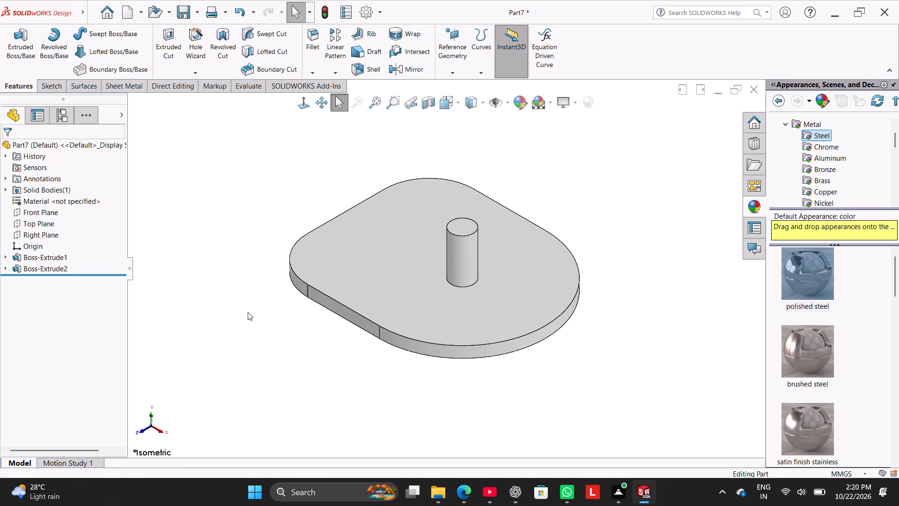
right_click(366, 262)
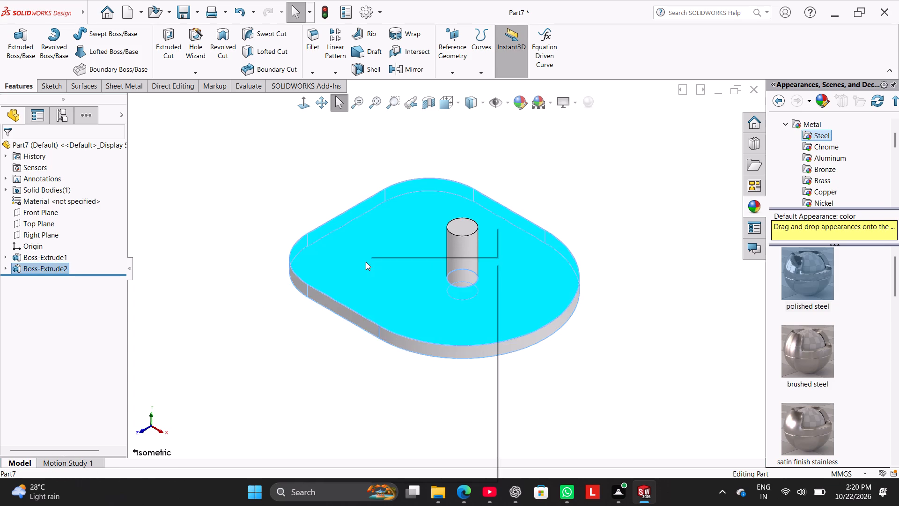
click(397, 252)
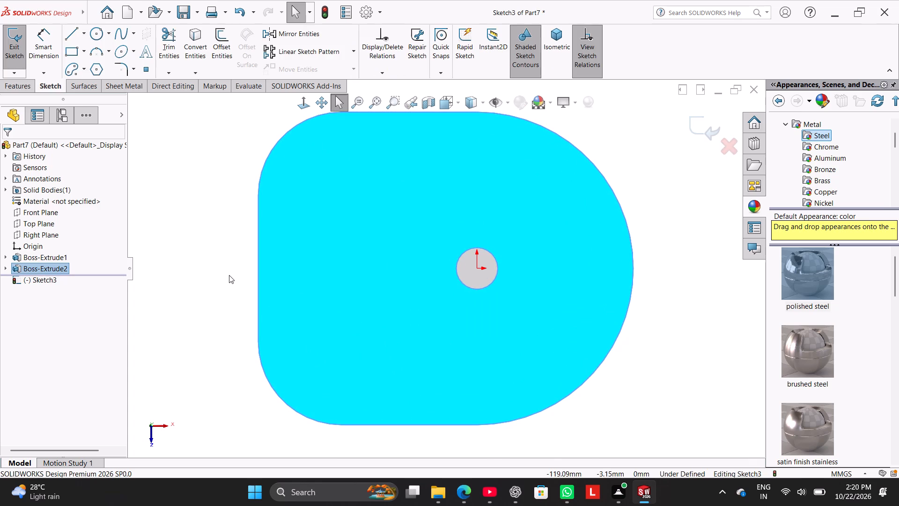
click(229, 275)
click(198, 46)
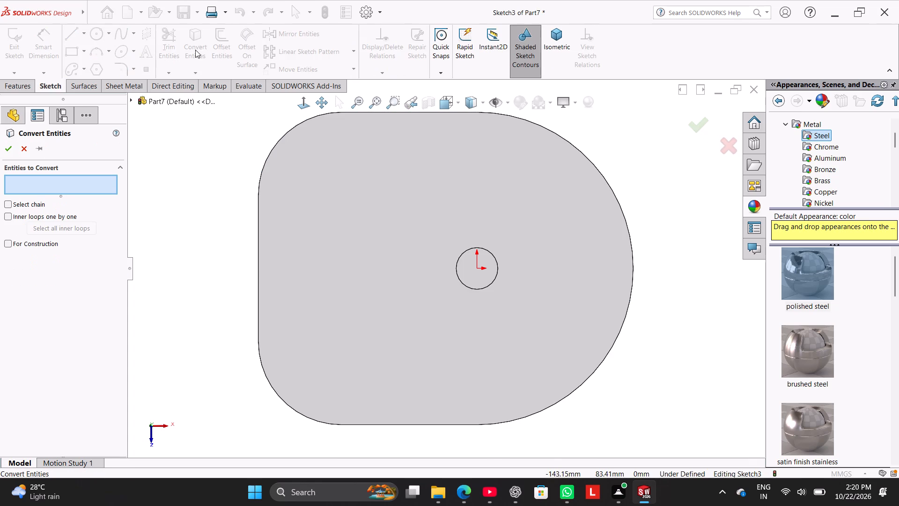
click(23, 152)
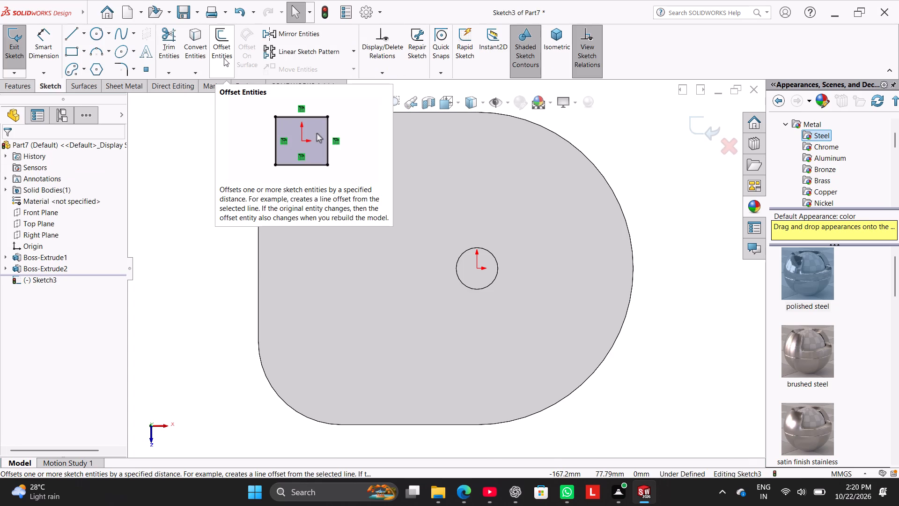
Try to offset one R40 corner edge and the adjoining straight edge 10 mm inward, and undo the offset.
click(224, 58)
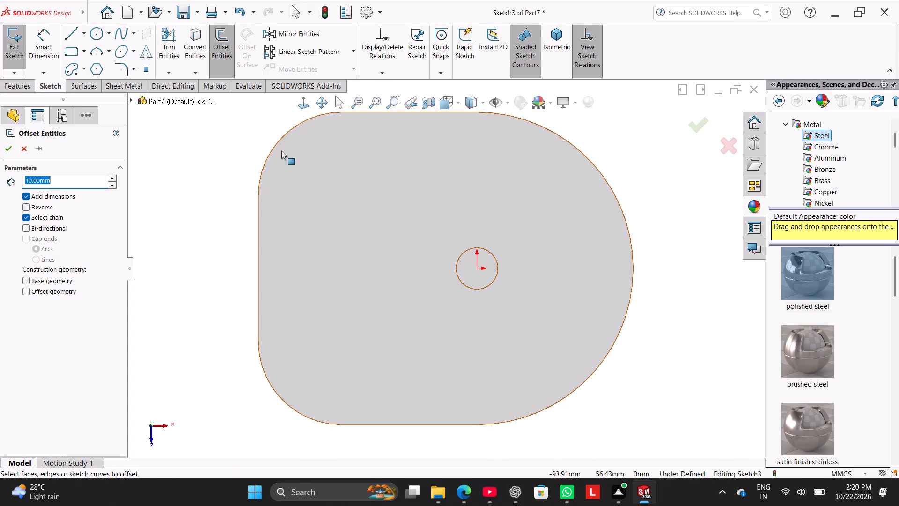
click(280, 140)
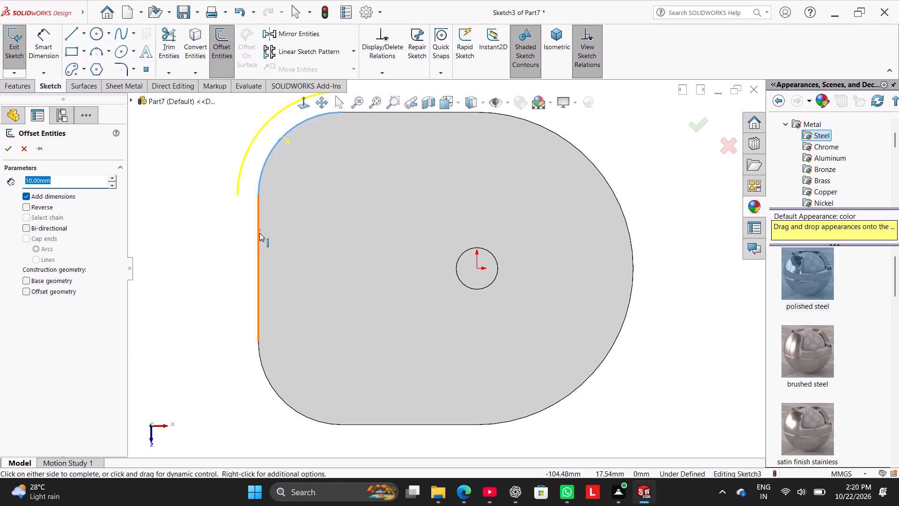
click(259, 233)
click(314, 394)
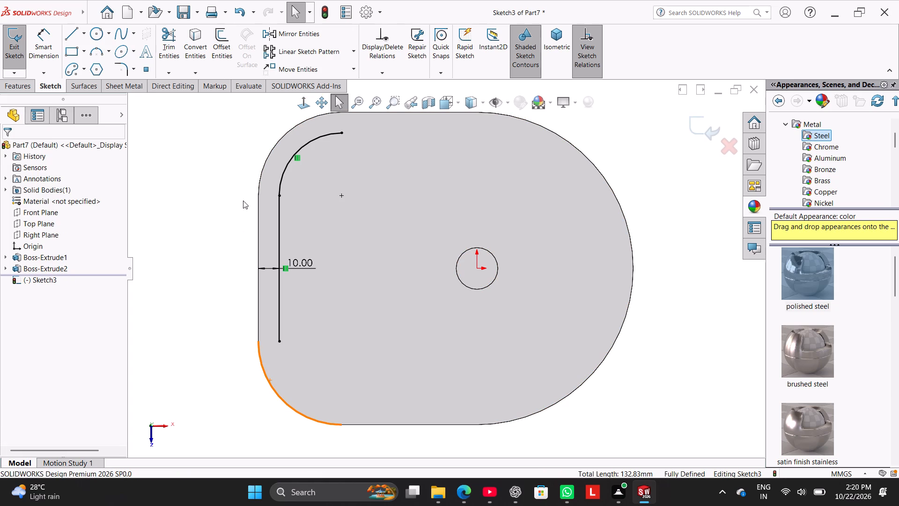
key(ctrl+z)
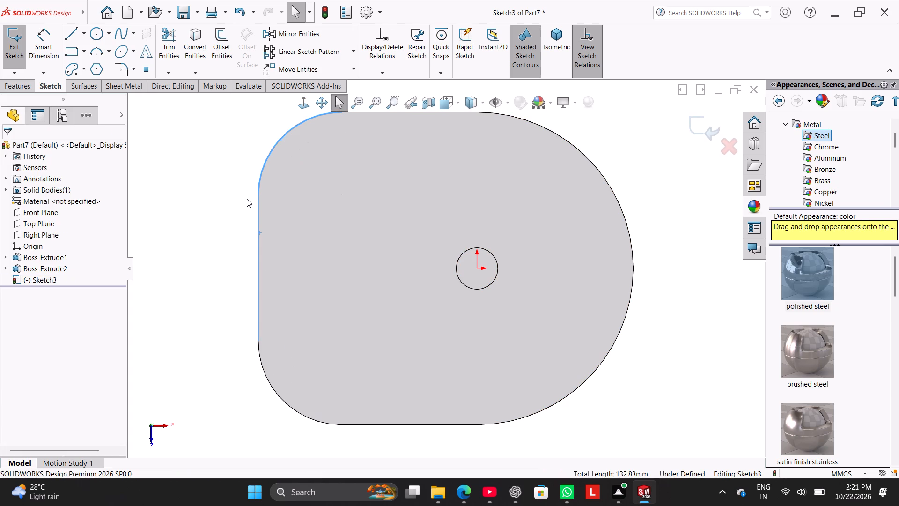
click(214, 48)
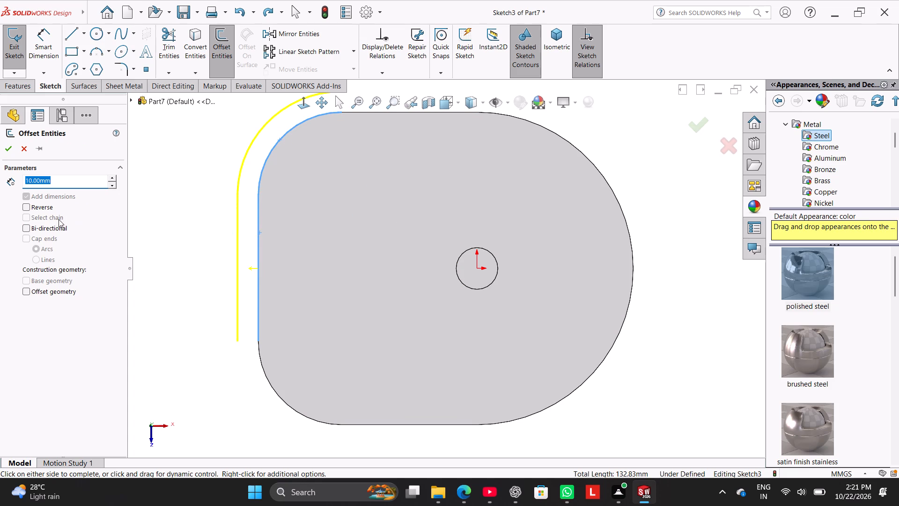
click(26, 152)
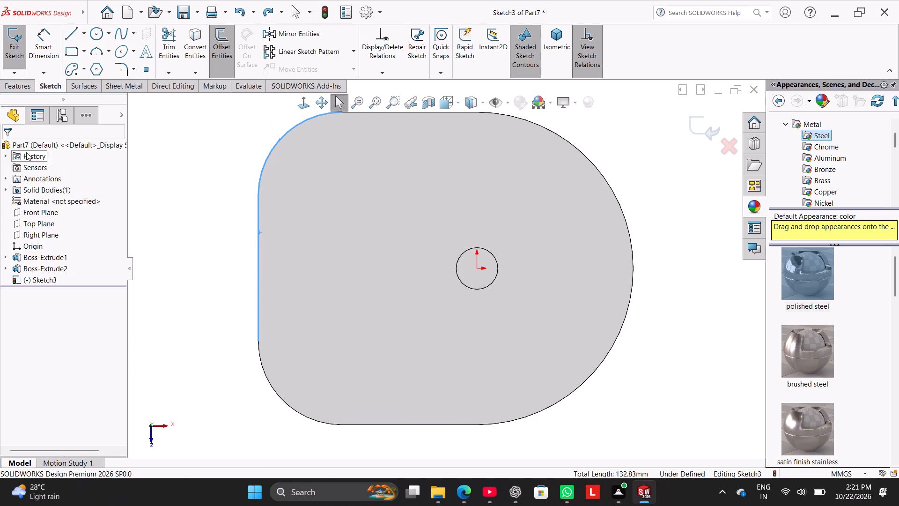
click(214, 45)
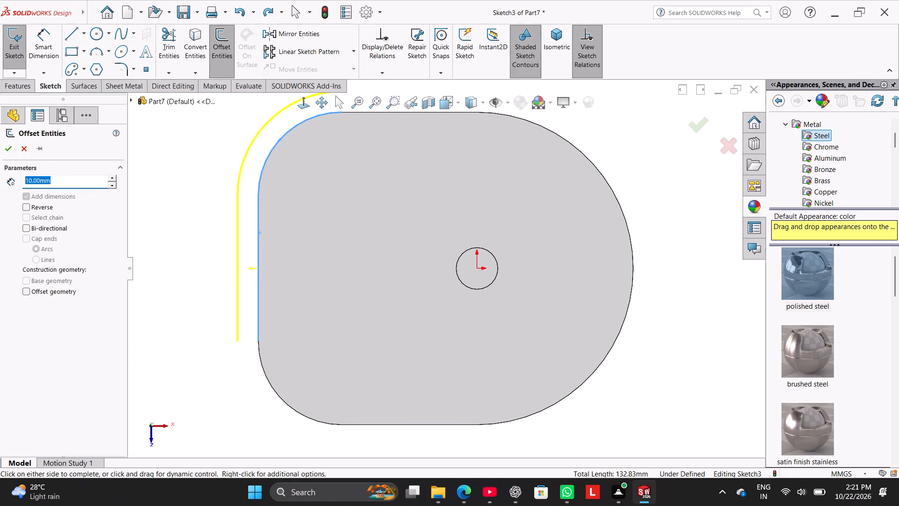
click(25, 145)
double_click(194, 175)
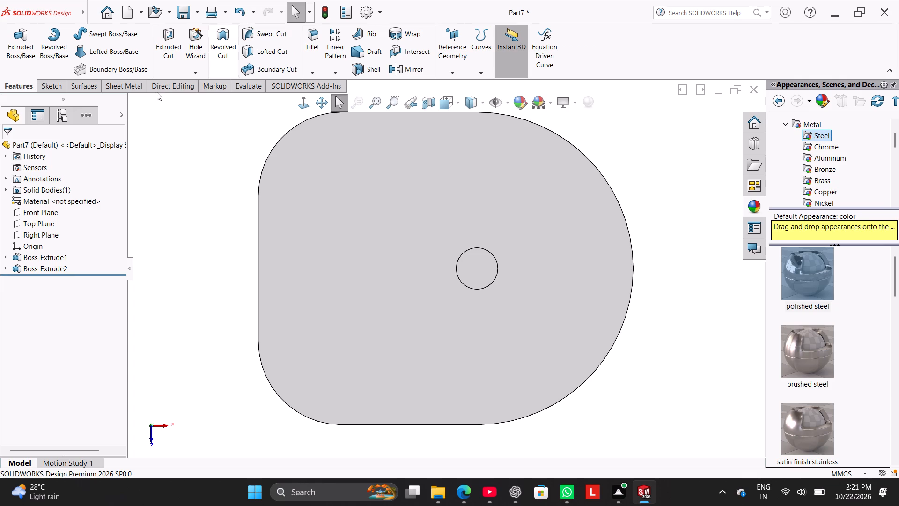
Sketch on the plate's top face its whole outline offset 10 mm inward, using the reversed offset direction.
click(59, 90)
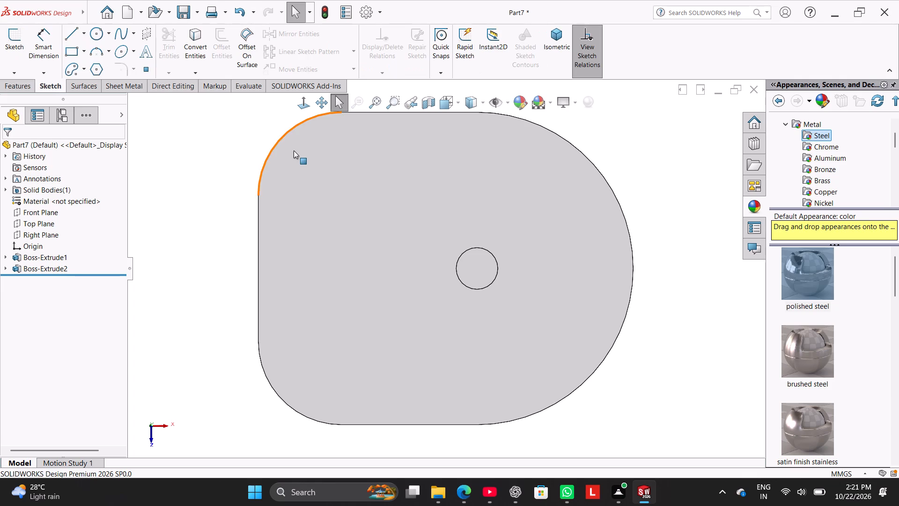
click(296, 154)
click(342, 123)
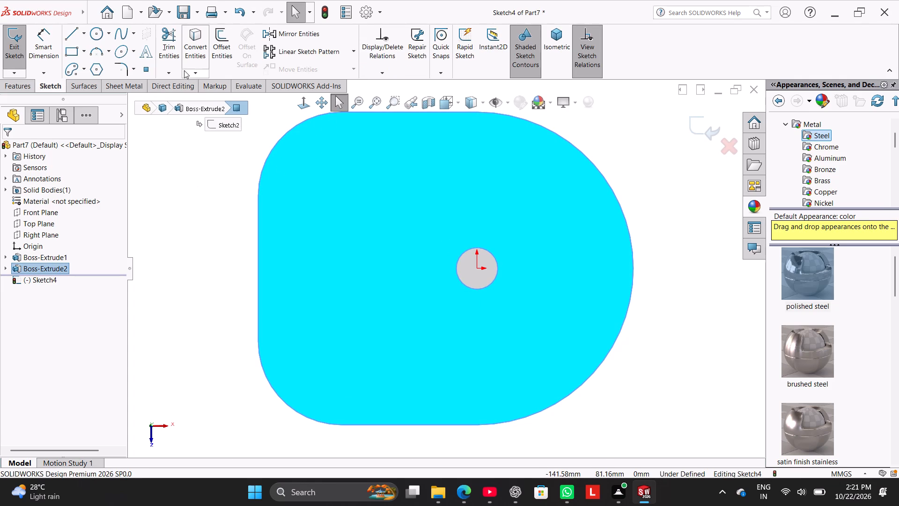
click(220, 42)
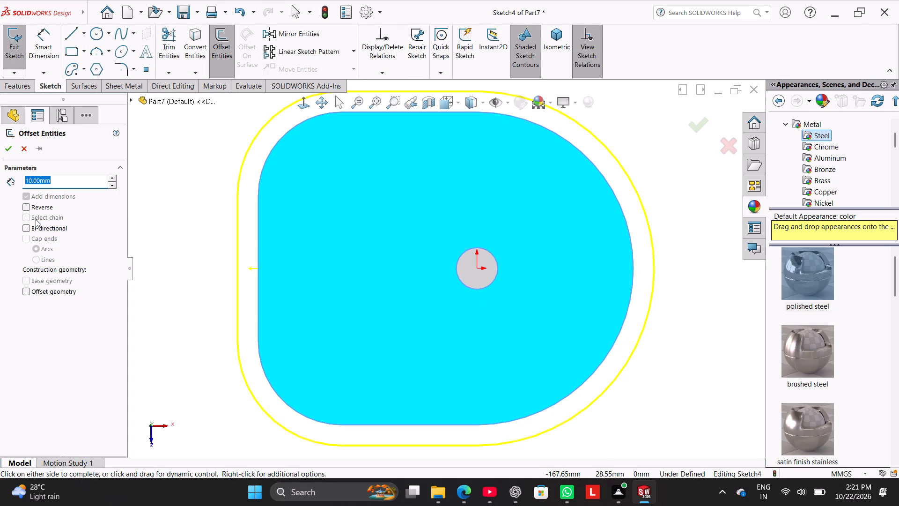
click(29, 207)
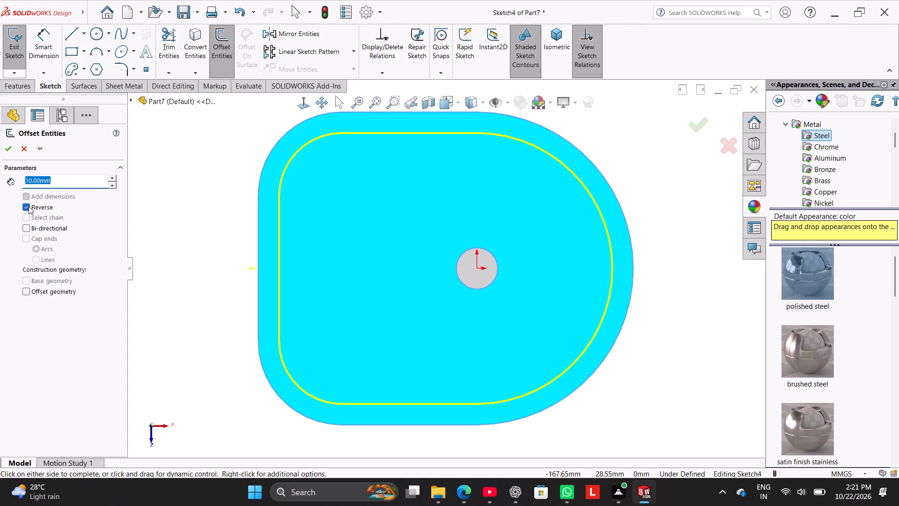
click(14, 151)
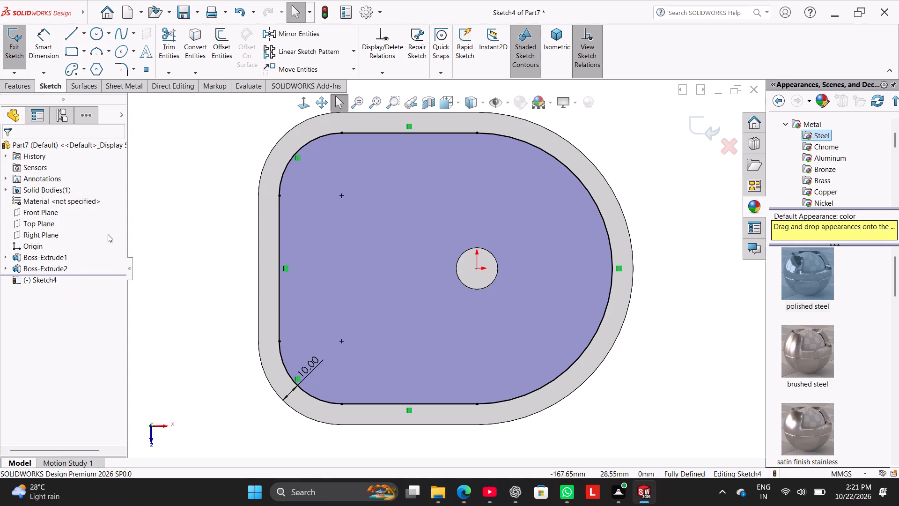
click(166, 232)
Draw a horizontal centreline across the inset outline, from the large arc through the origin to the opposite straight edge.
click(83, 37)
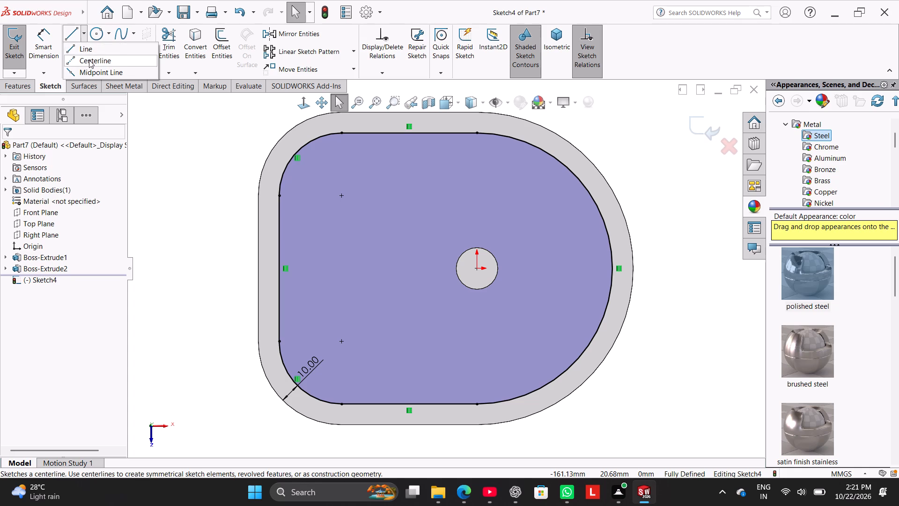
click(89, 60)
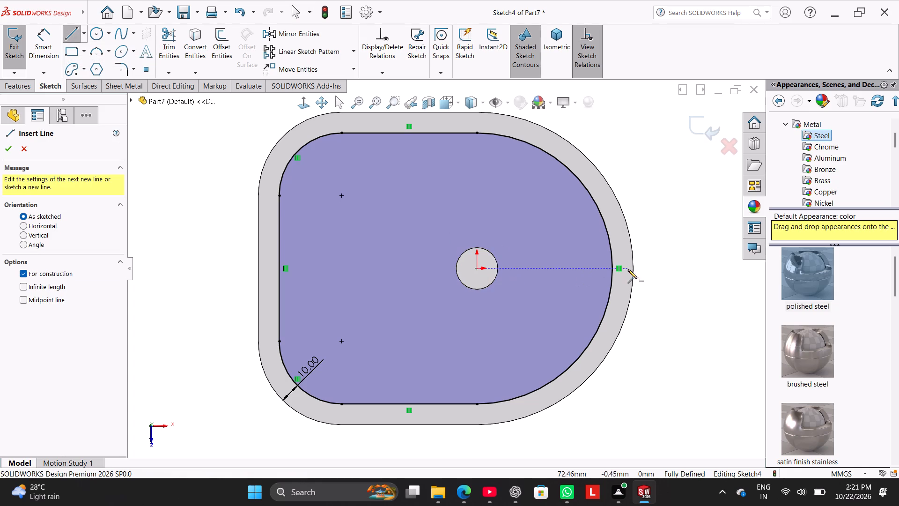
click(612, 267)
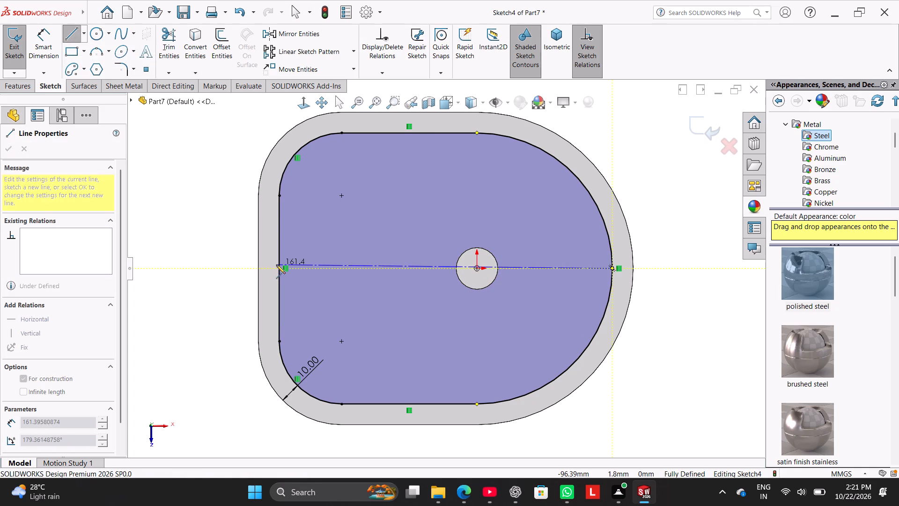
click(278, 268)
right_click(201, 224)
click(217, 227)
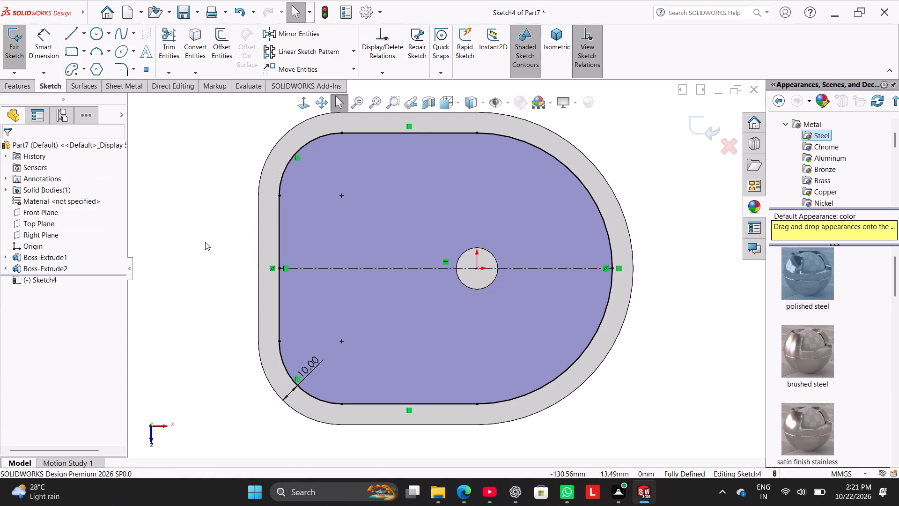
Draw a vertical centreline through the origin joining the two ends of the inset outline's large arc.
click(82, 34)
click(95, 56)
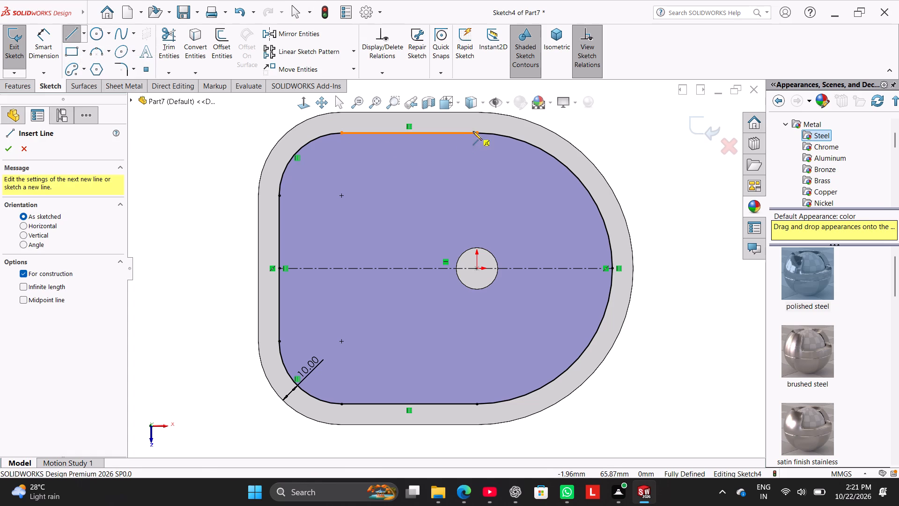
click(476, 133)
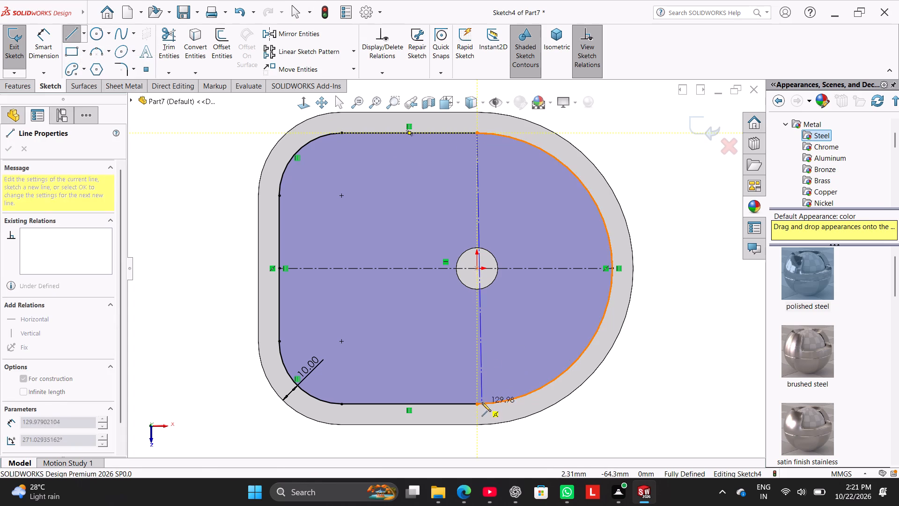
click(478, 405)
right_click(225, 328)
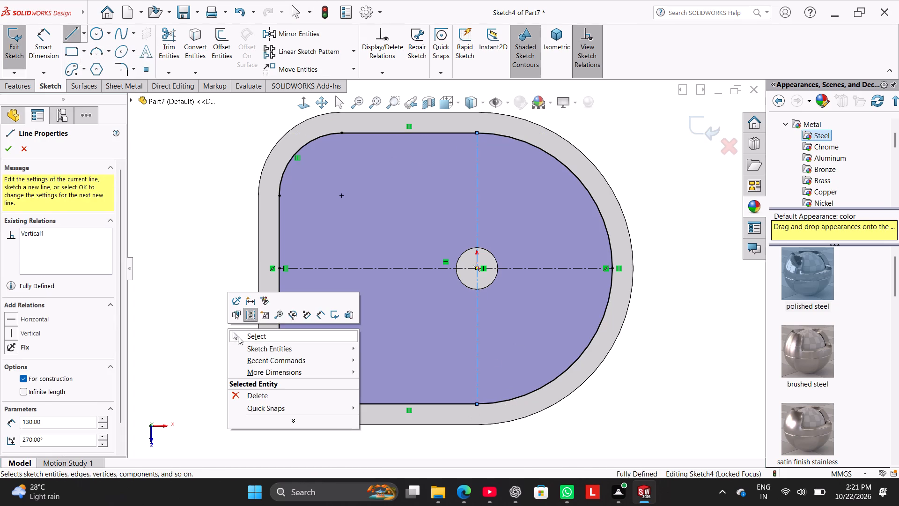
click(238, 336)
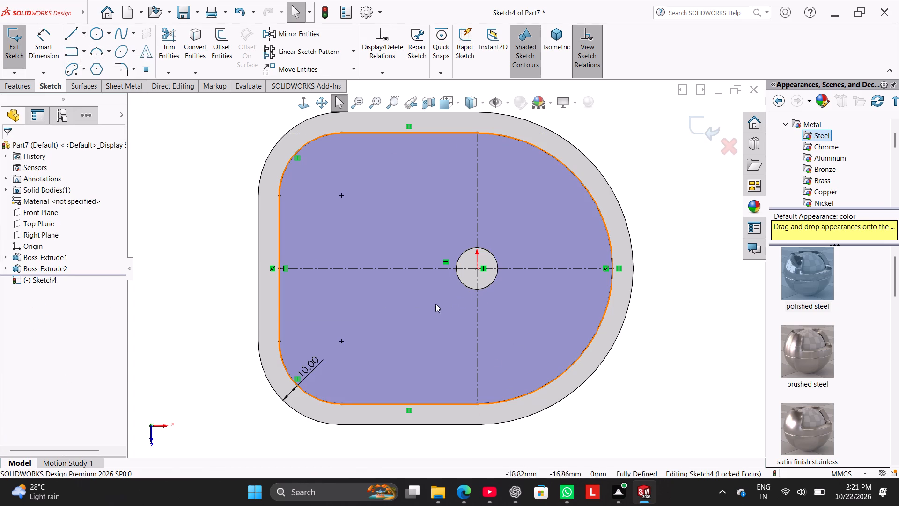
Draw a vertical solid line from the upper inset edge to the horizontal centreline, about 9.4 mm left of the origin.
click(69, 32)
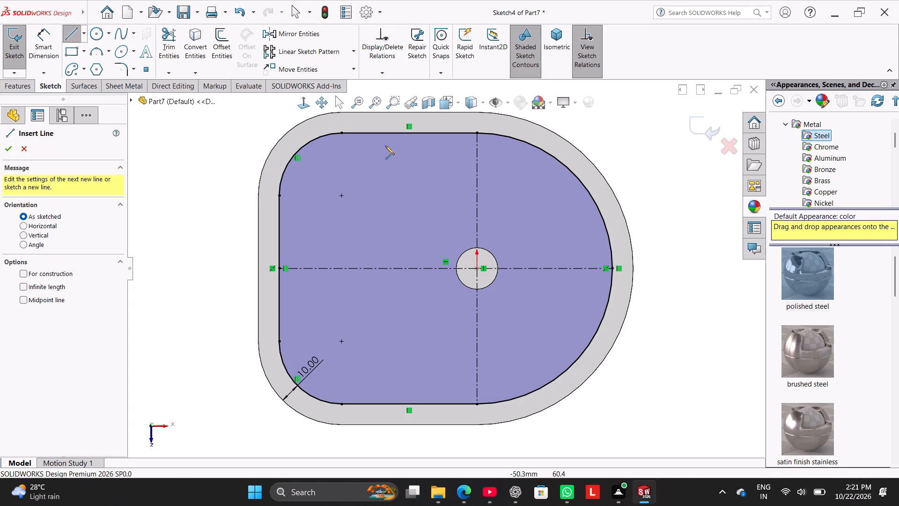
click(457, 134)
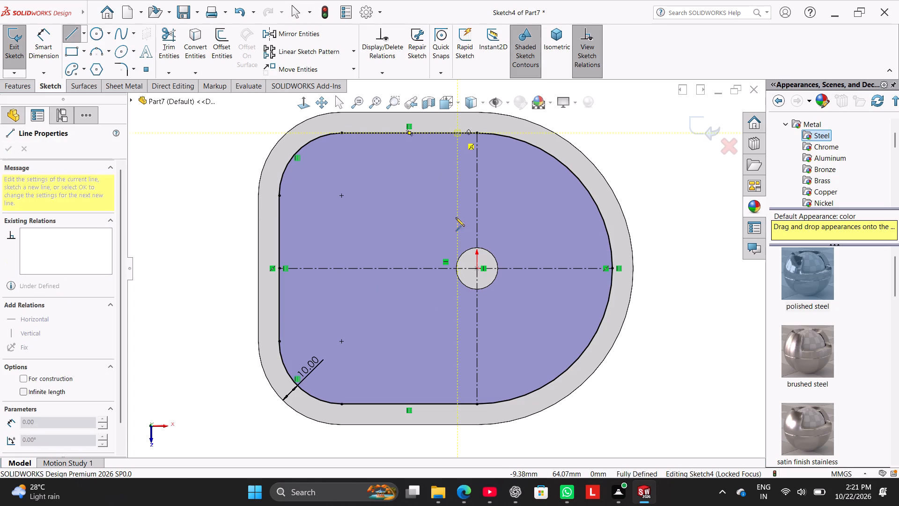
click(460, 268)
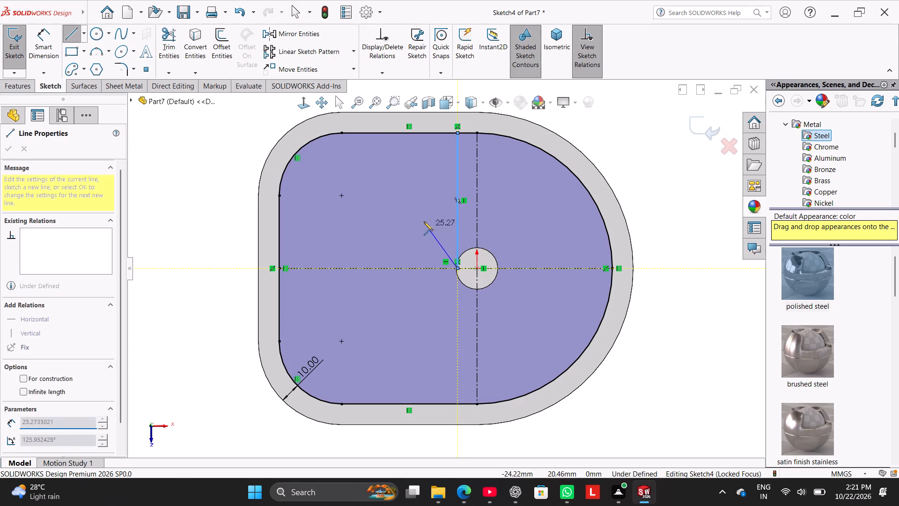
right_click(423, 222)
click(446, 227)
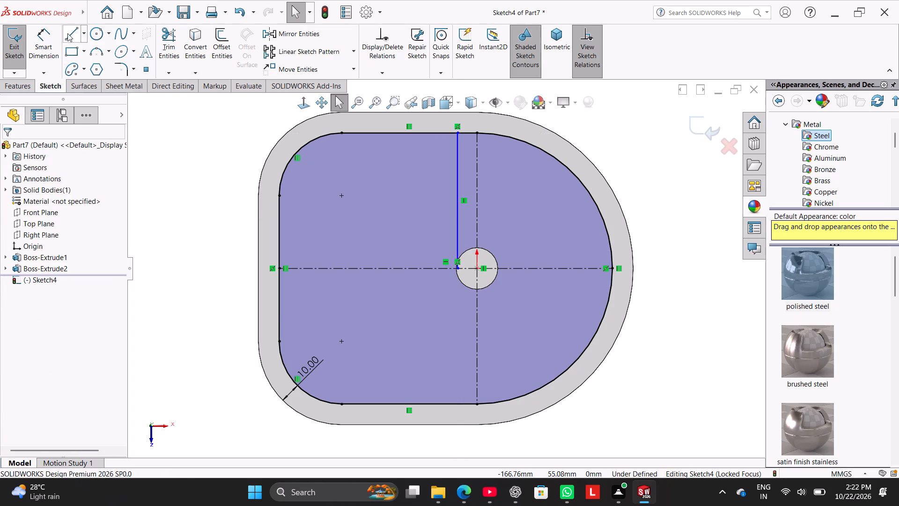
Draw a near-horizontal solid line about 159.5 mm long above the horizontal centreline, from the inset outline's straight left edge to its large arc.
click(67, 33)
click(278, 246)
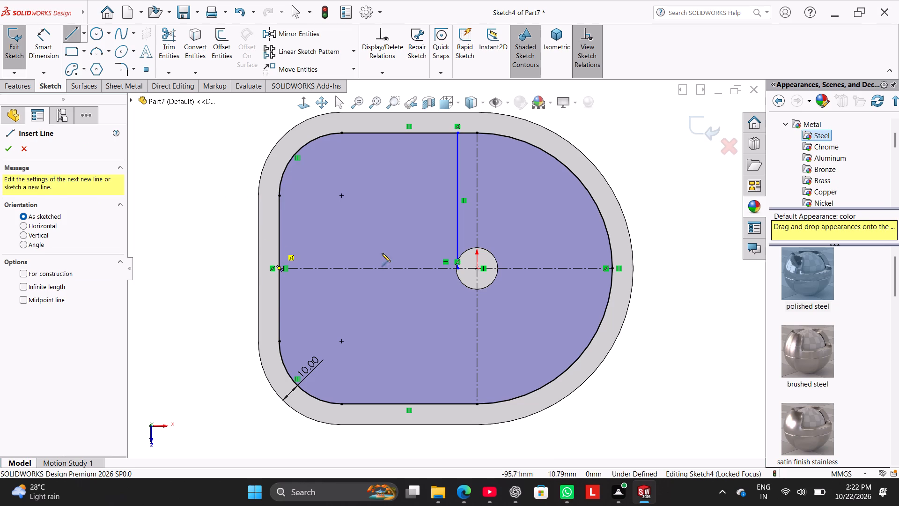
click(611, 252)
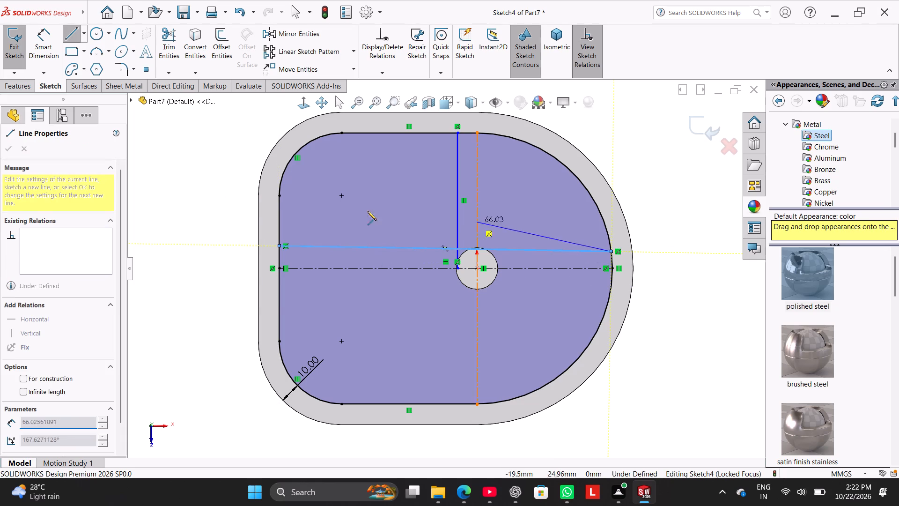
right_click(206, 182)
click(229, 186)
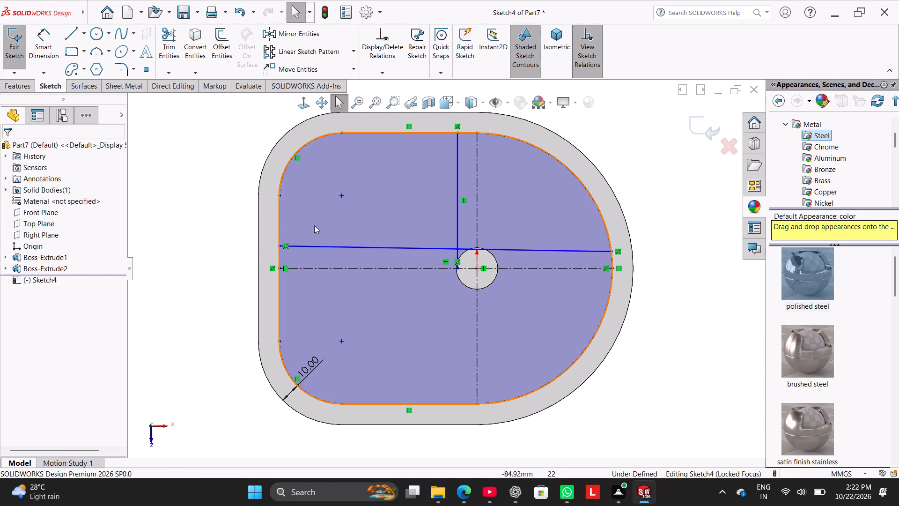
Delete the relation holding the vertical line's lower end on the horizontal centreline, and extend that end to the lower inset edge.
right_click(456, 262)
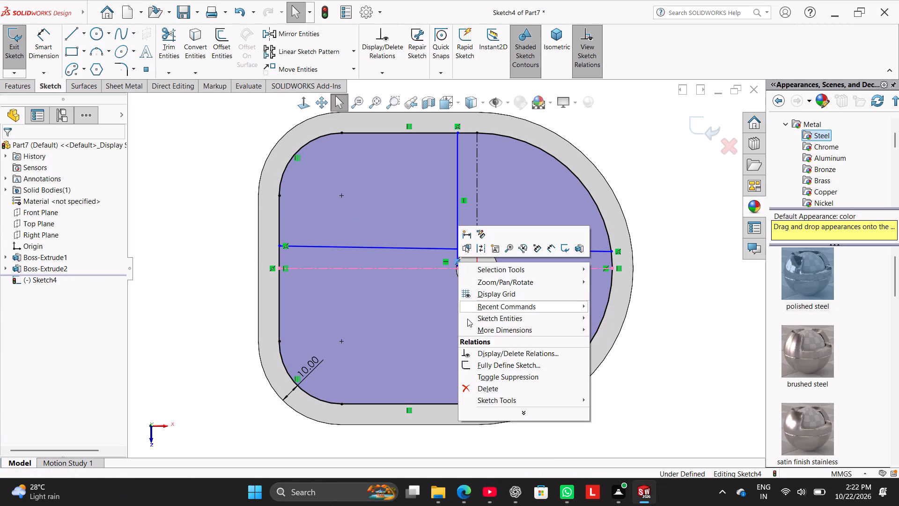
click(488, 388)
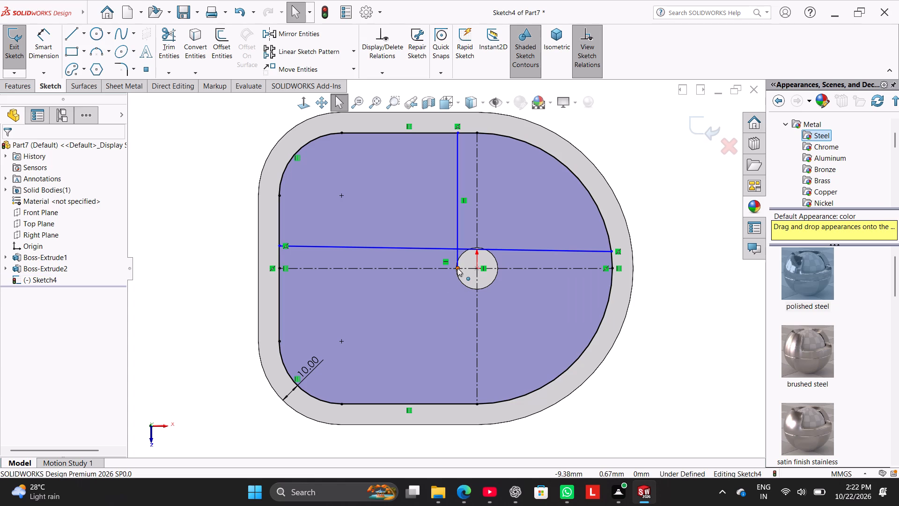
drag(457, 270, 457, 402)
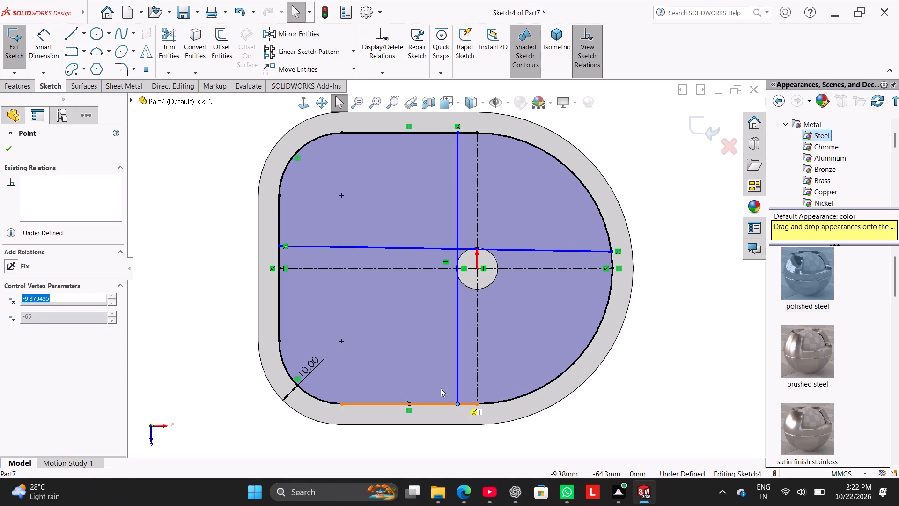
click(227, 244)
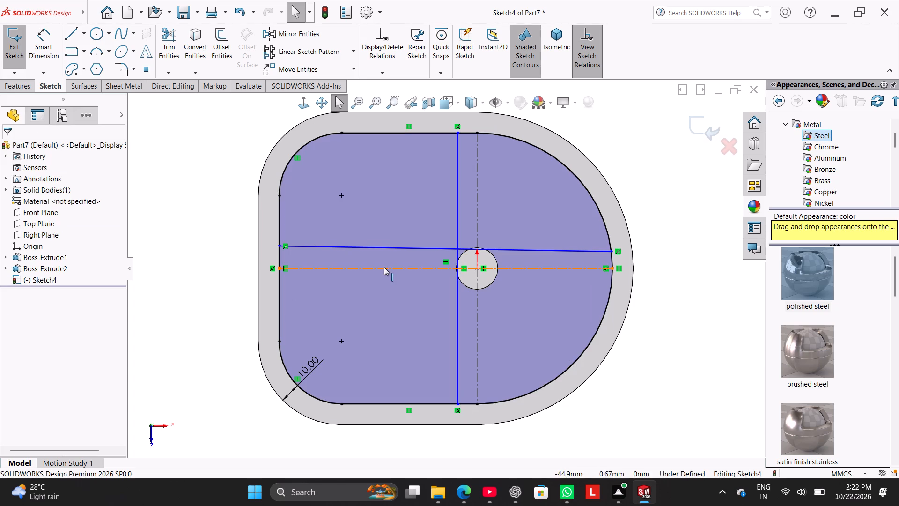
Mirror the near-horizontal line about the horizontal centreline and the vertical solid line about the vertical centreline.
ctrl+click(389, 252)
shift+click(398, 270)
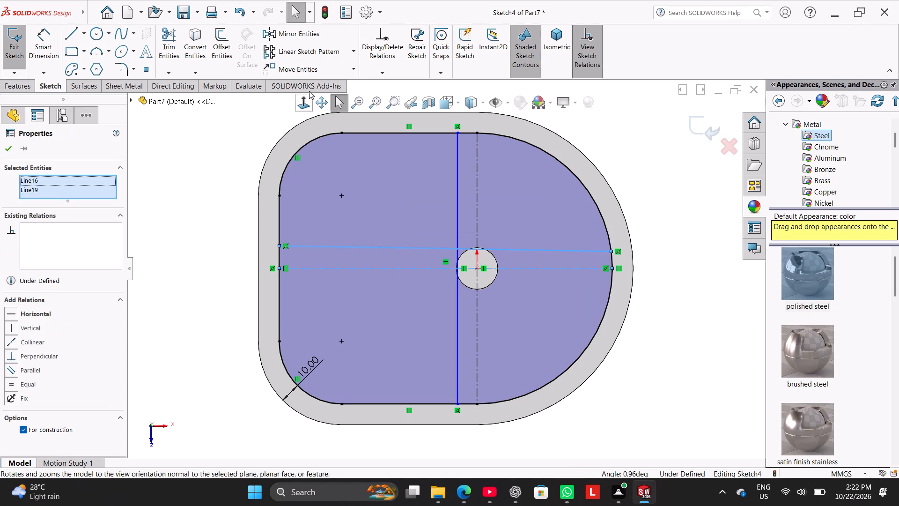
click(308, 37)
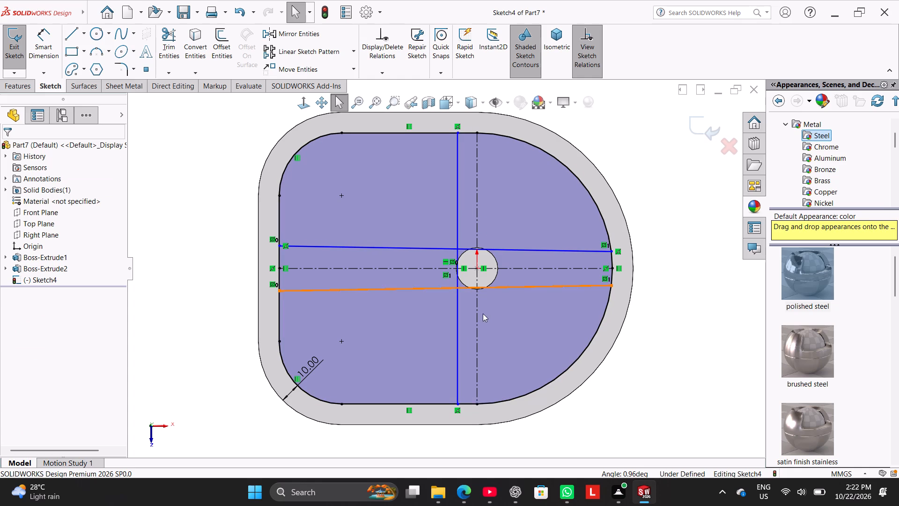
ctrl+click(458, 320)
ctrl+click(476, 330)
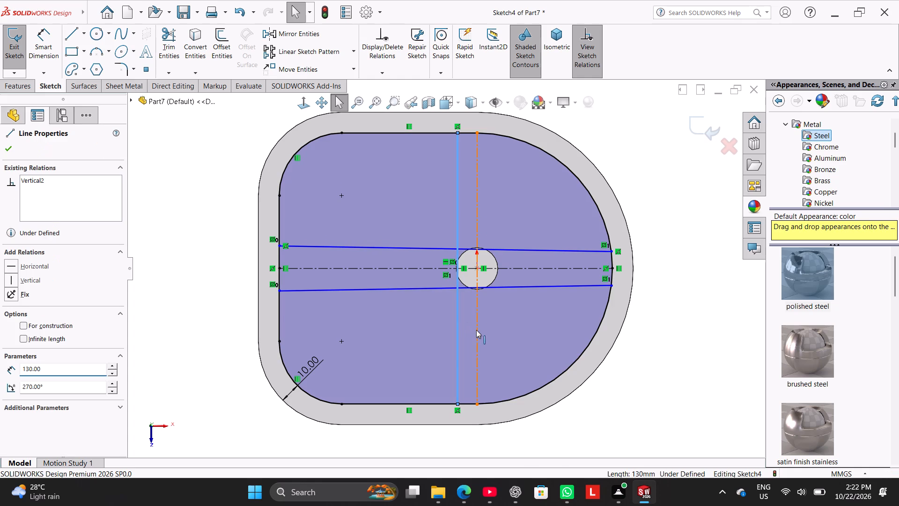
click(276, 38)
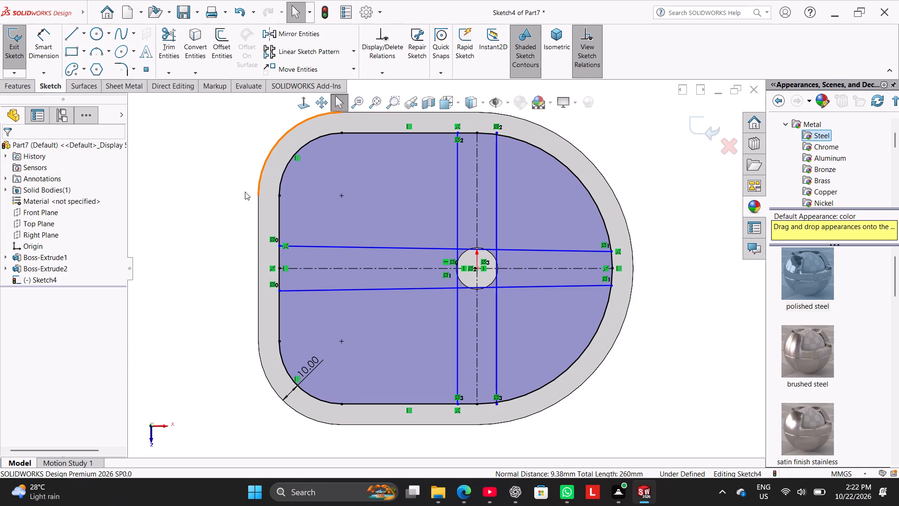
Add a horizontal relation to the slanted line above the horizontal centreline.
right_click(350, 247)
click(362, 221)
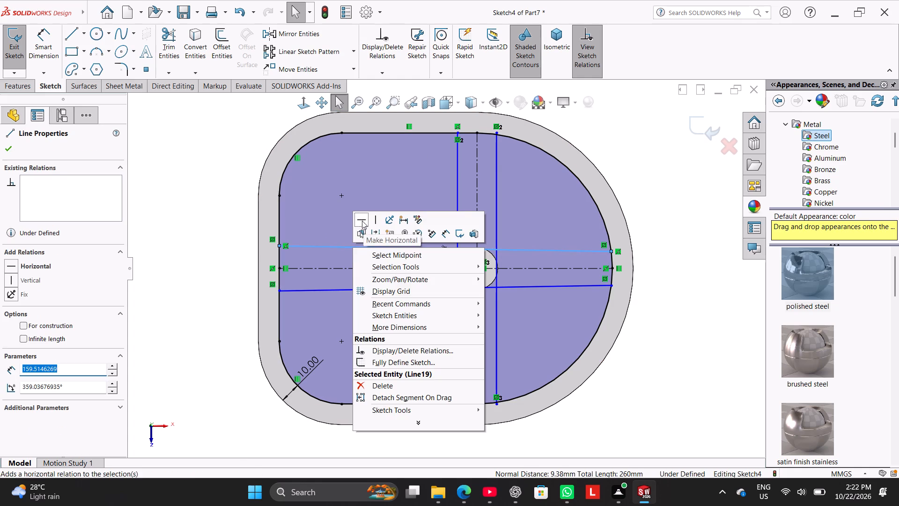
click(460, 193)
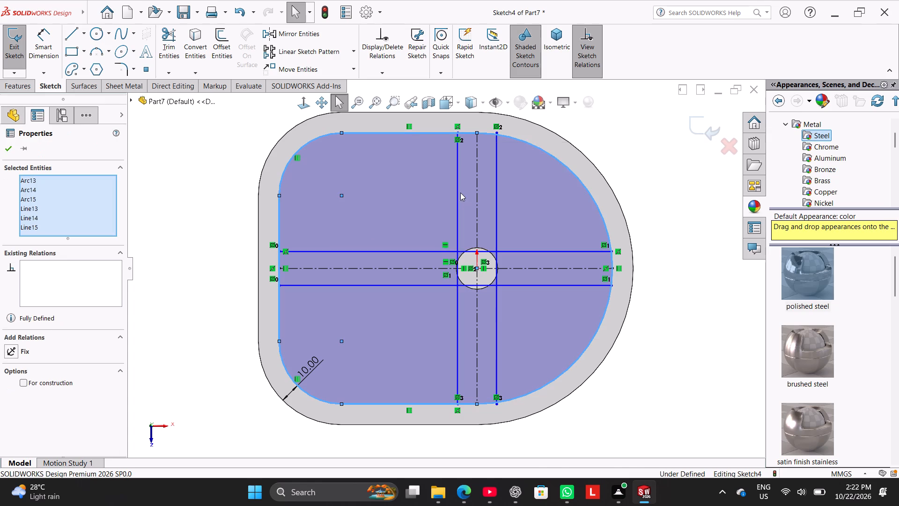
click(457, 189)
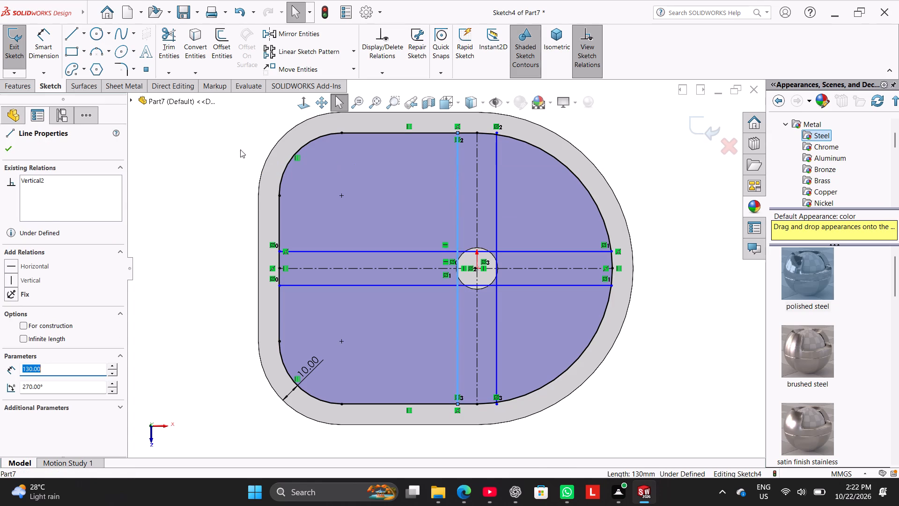
click(237, 147)
Dimension the spacing between the two horizontal solid lines as 10 mm.
click(44, 43)
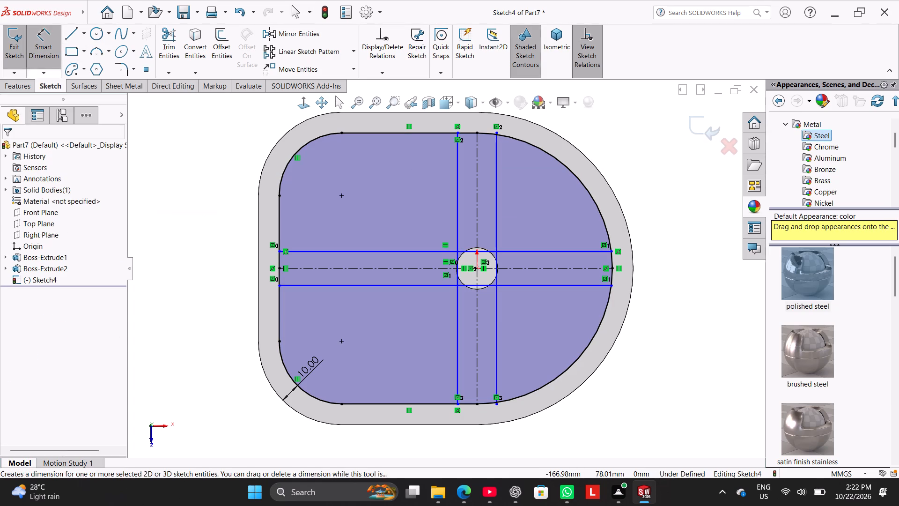
click(310, 251)
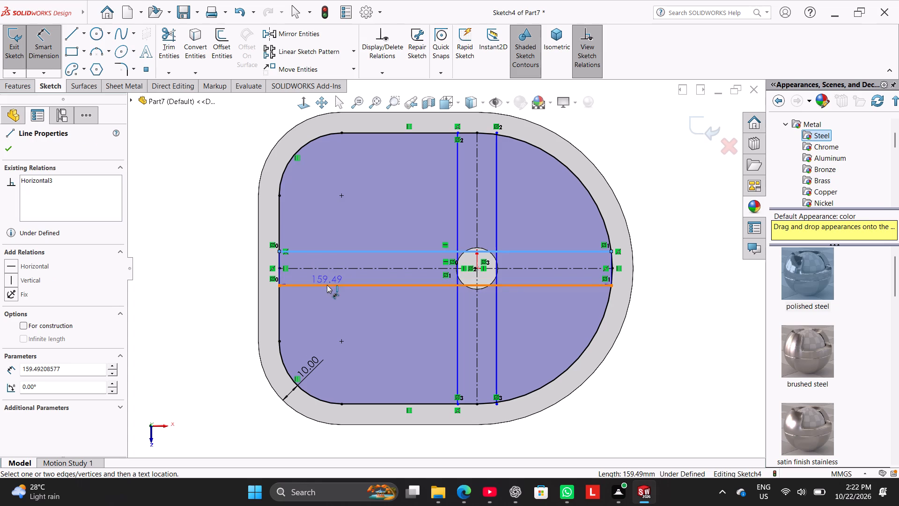
click(327, 285)
click(210, 266)
text(10)
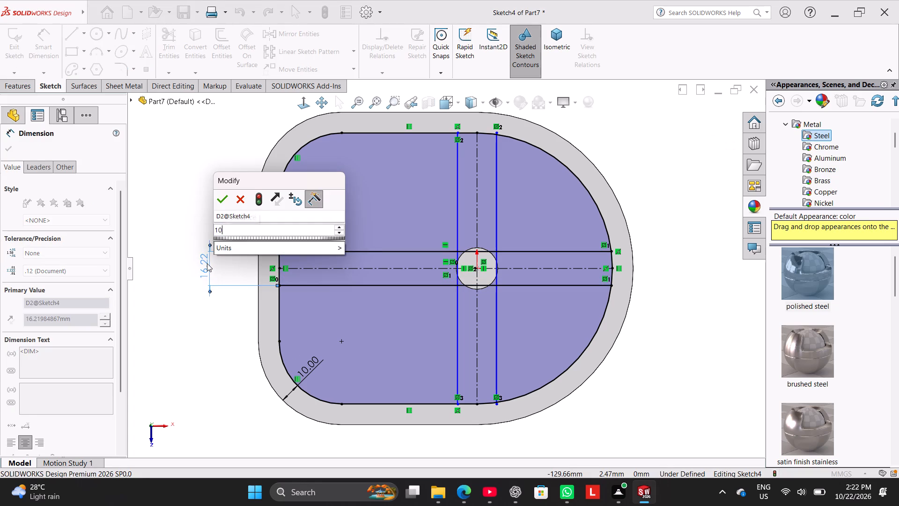
key(Return)
Dimension the spacing between the two vertical solid lines as 10 mm and leave the dimension tool.
click(458, 357)
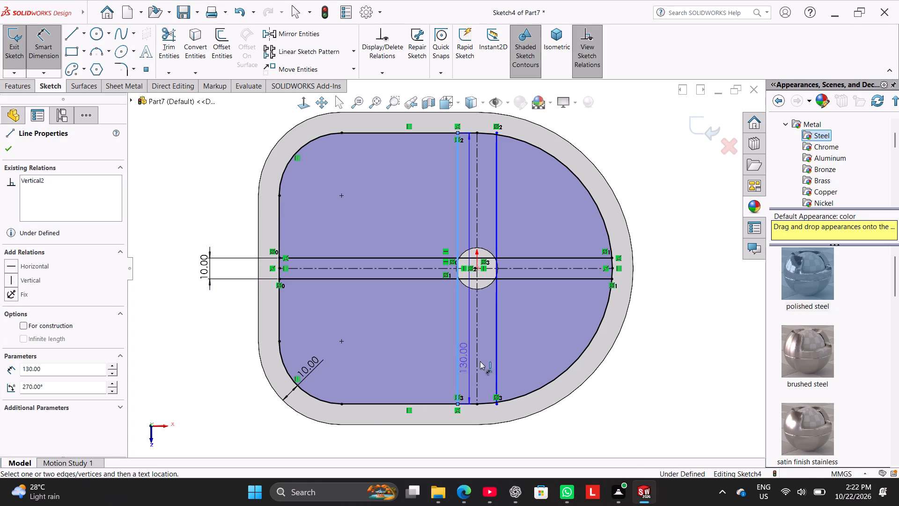
click(498, 369)
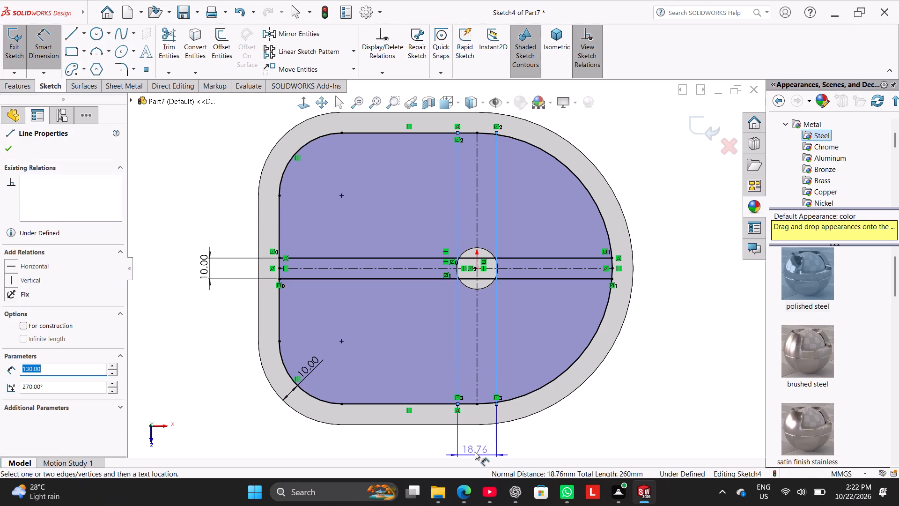
click(475, 452)
text(10)
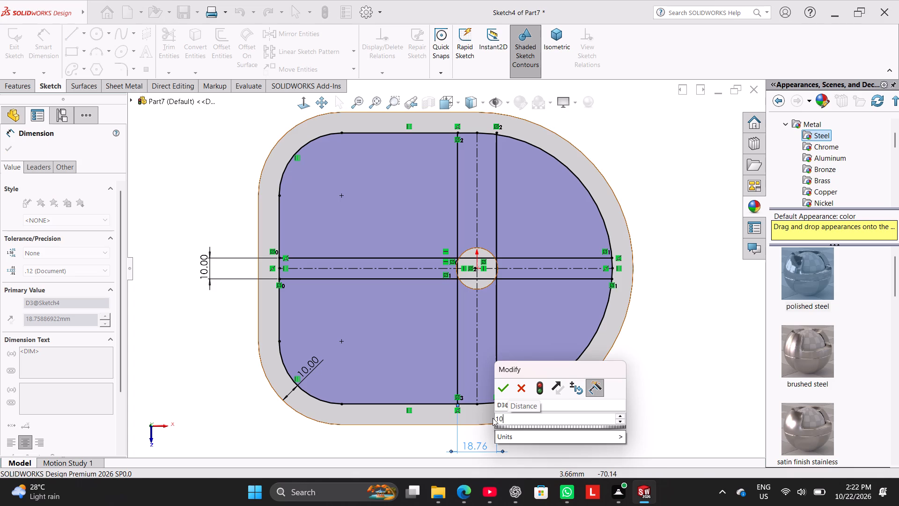
key(Return)
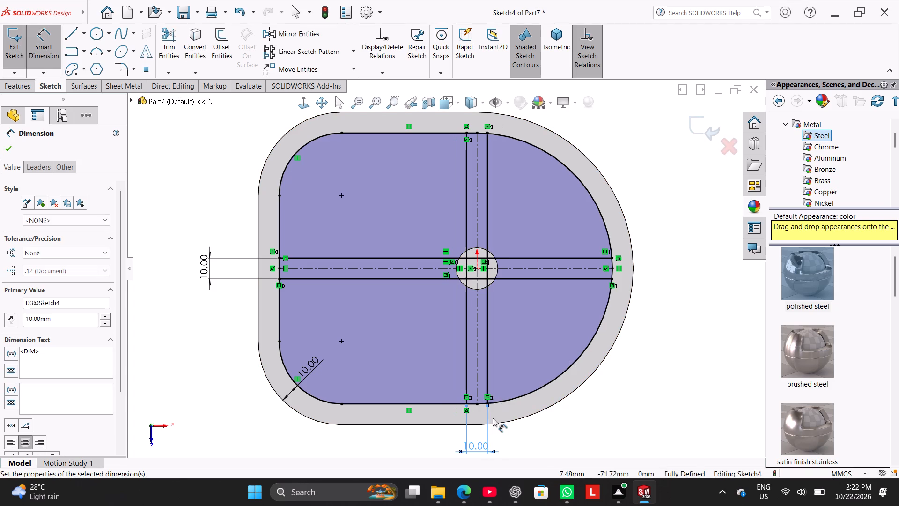
right_click(688, 163)
click(703, 194)
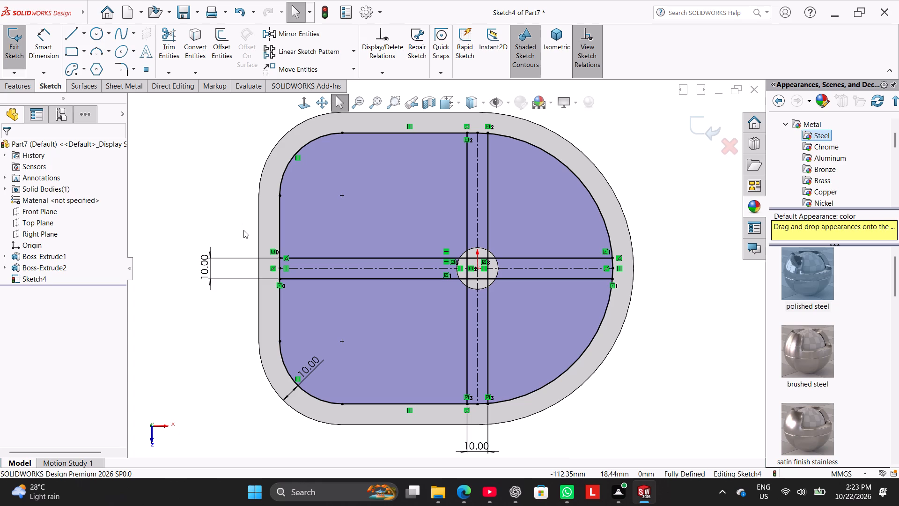
Convert the 20 mm cylinder's circular edge at the centre of the plate into a sketch circle.
click(200, 48)
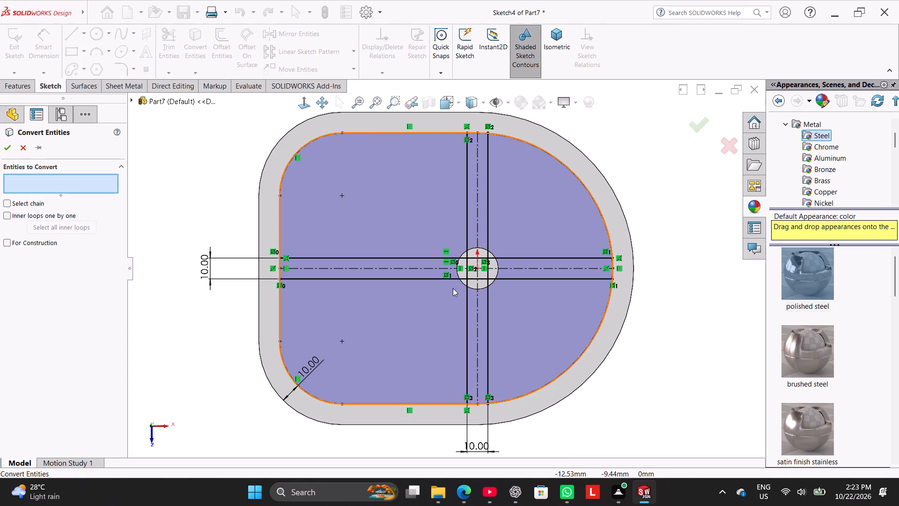
scroll(456, 285, down, 3)
click(466, 226)
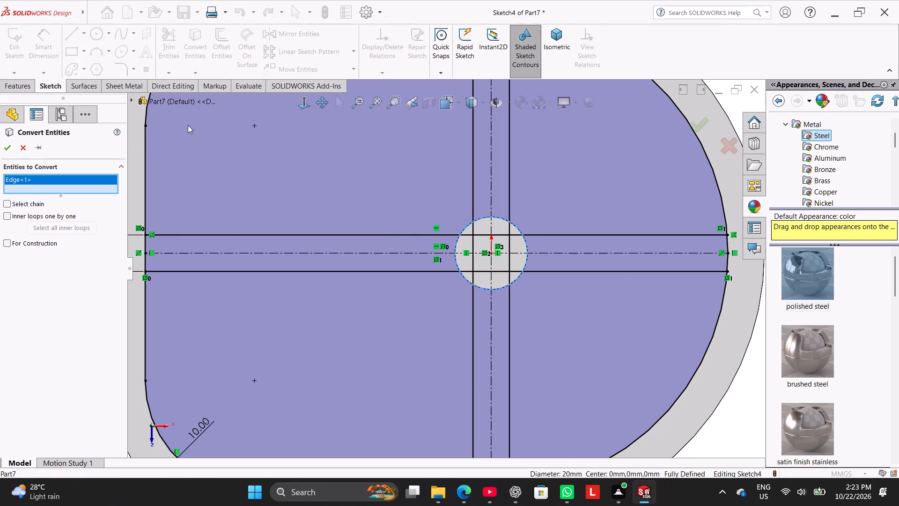
click(12, 144)
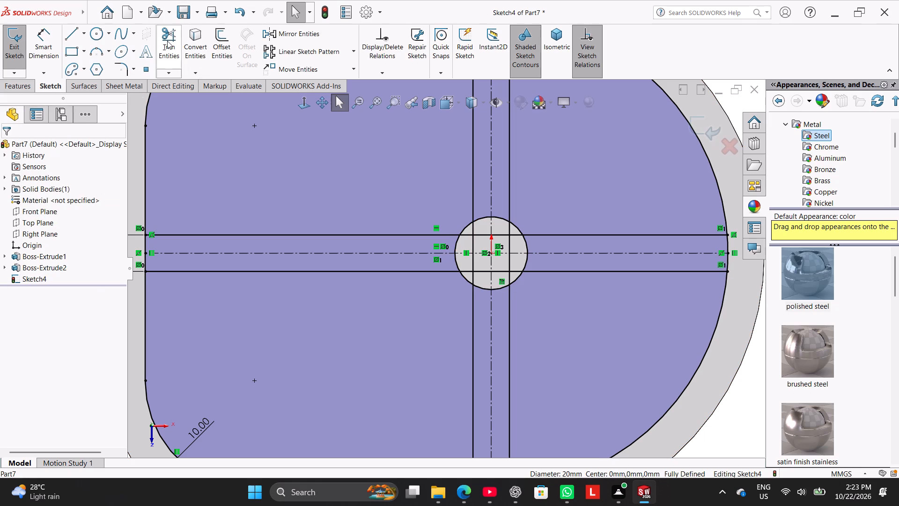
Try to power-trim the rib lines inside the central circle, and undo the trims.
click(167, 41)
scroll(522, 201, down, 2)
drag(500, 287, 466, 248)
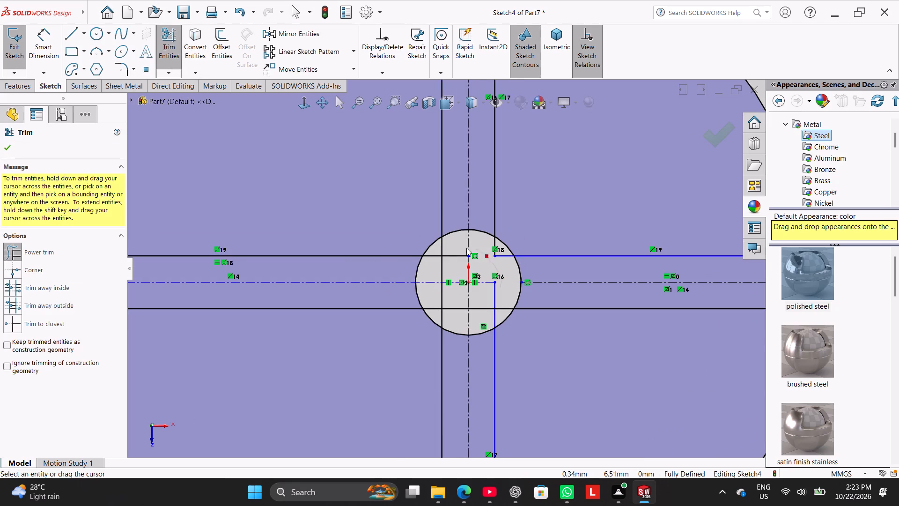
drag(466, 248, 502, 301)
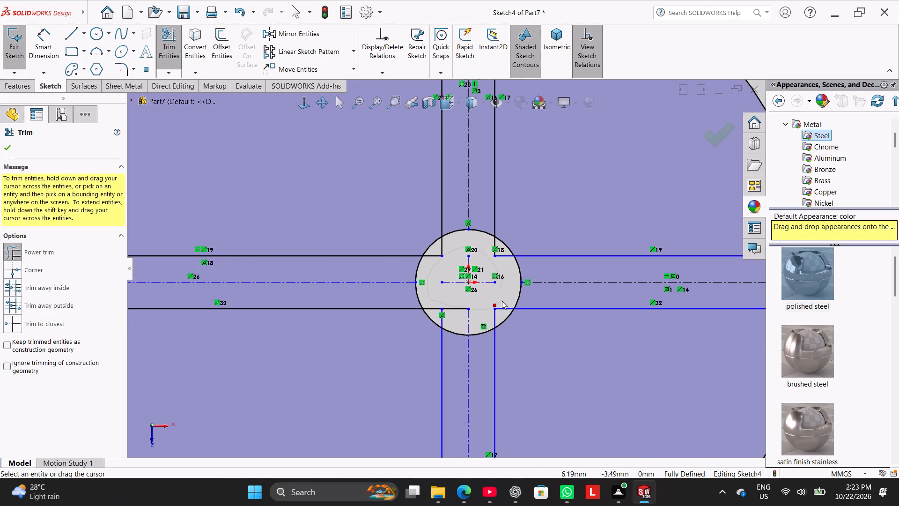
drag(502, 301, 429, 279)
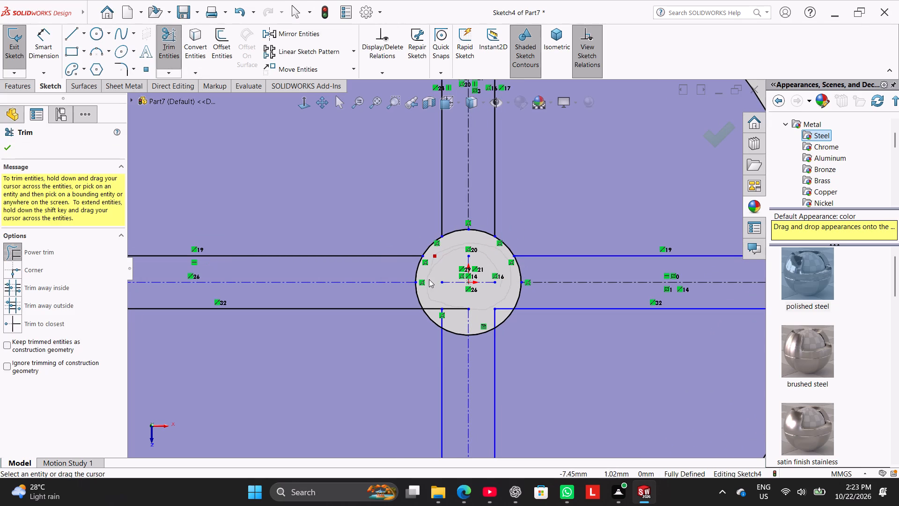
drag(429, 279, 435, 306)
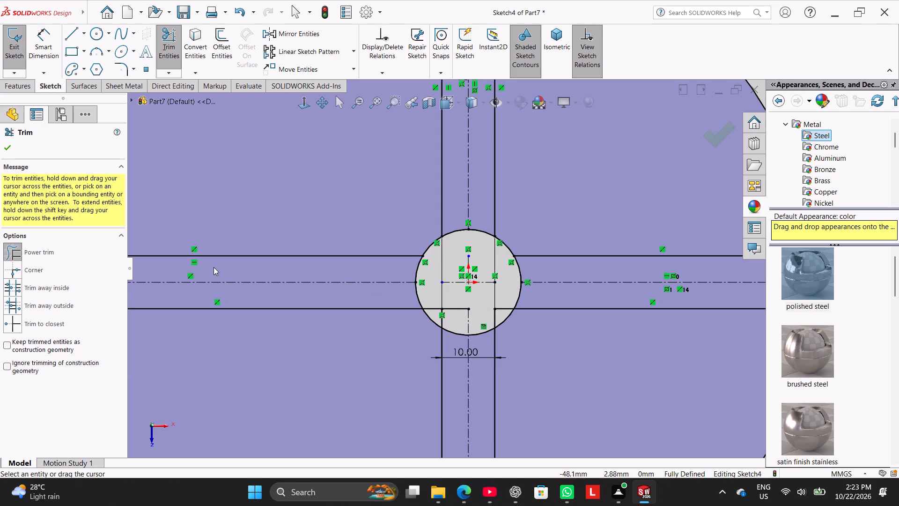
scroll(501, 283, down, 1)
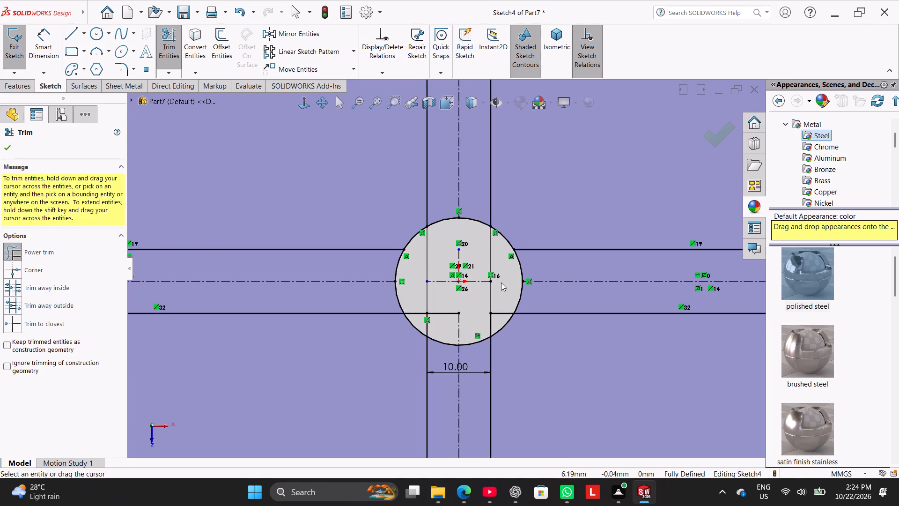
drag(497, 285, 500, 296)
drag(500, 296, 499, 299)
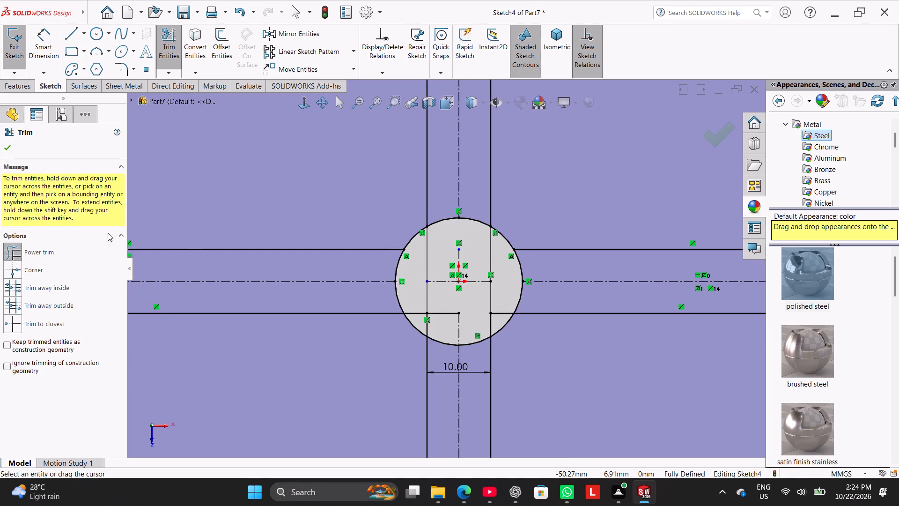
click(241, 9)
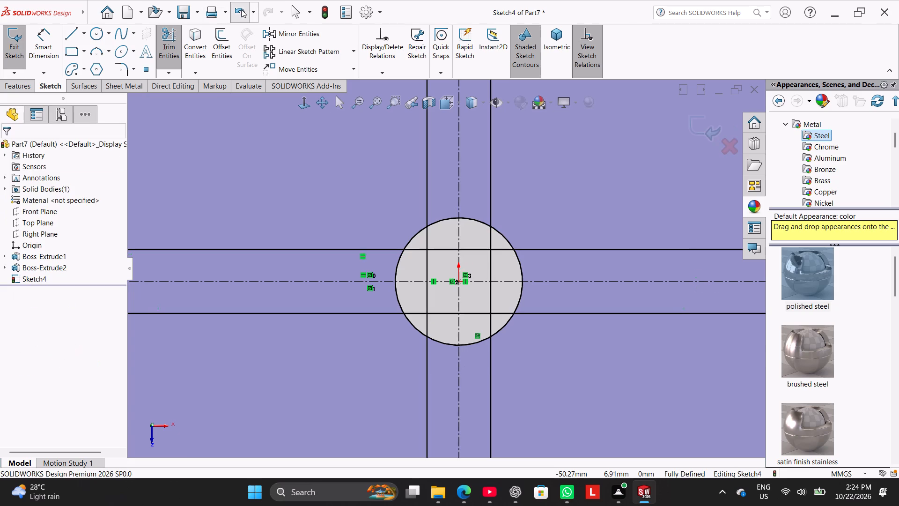
Power-trim the horizontal and vertical rib lines inside the upper half of the central circle.
click(163, 38)
scroll(438, 254, down, 2)
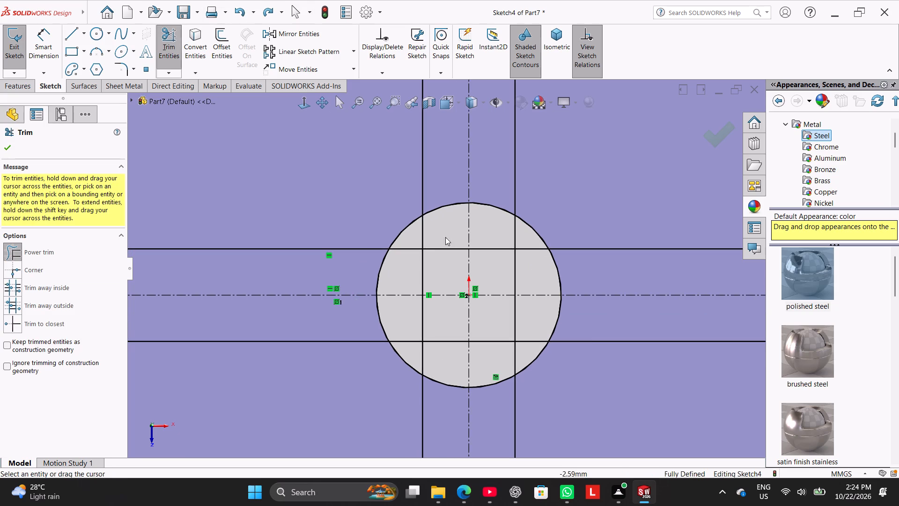
drag(447, 224, 415, 262)
drag(435, 226, 412, 251)
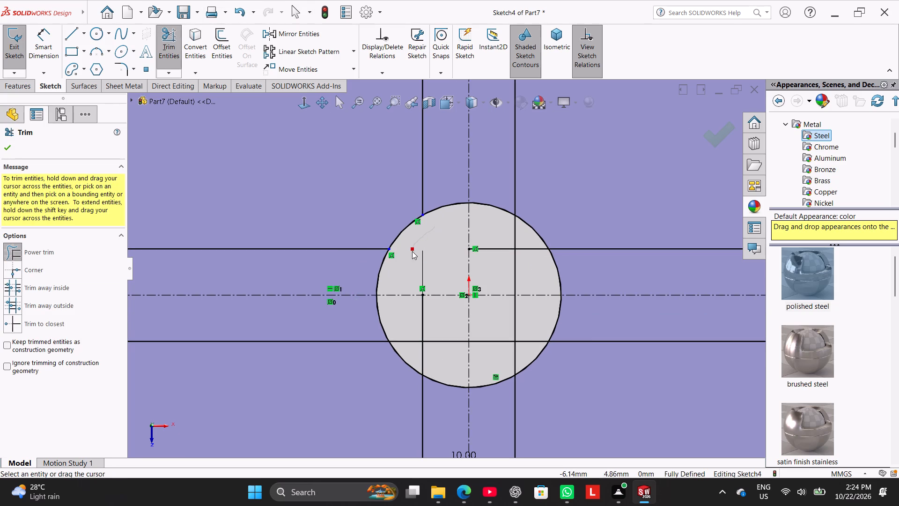
drag(412, 251, 413, 256)
drag(501, 230, 508, 265)
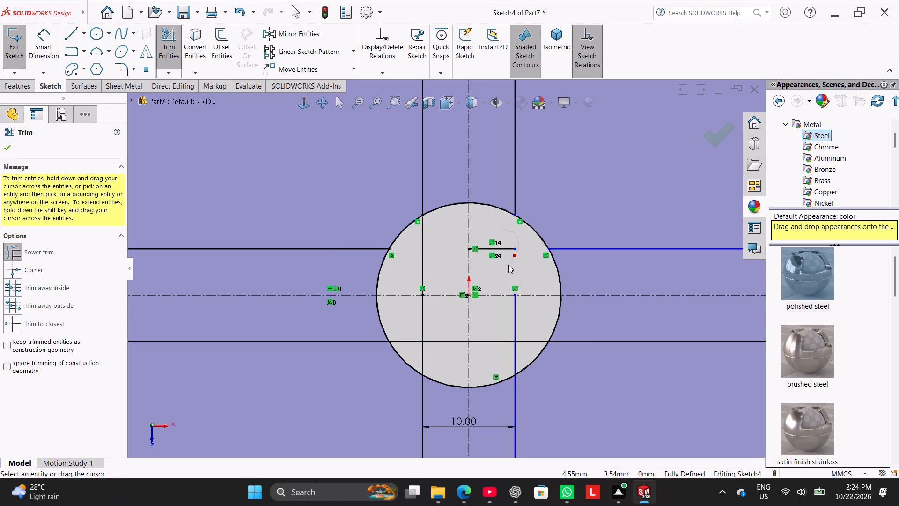
drag(508, 265, 507, 240)
Trim the remaining rib lines inside the lower half of the central circle and finish trimming.
drag(522, 308, 516, 320)
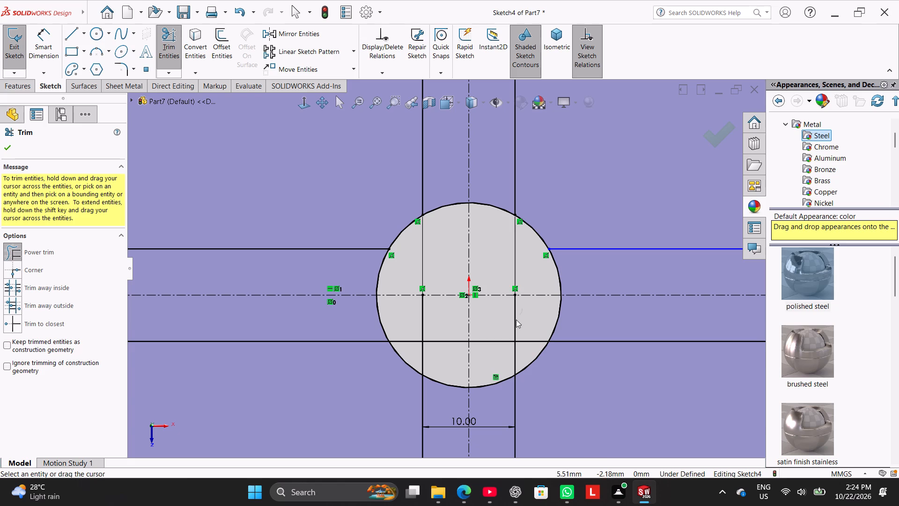
drag(516, 320, 500, 331)
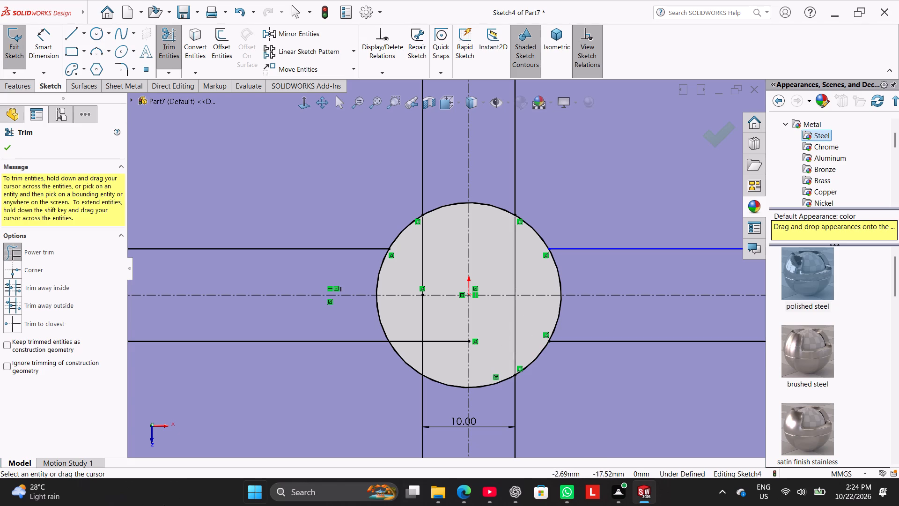
scroll(390, 335, up, 1)
drag(445, 342, 418, 313)
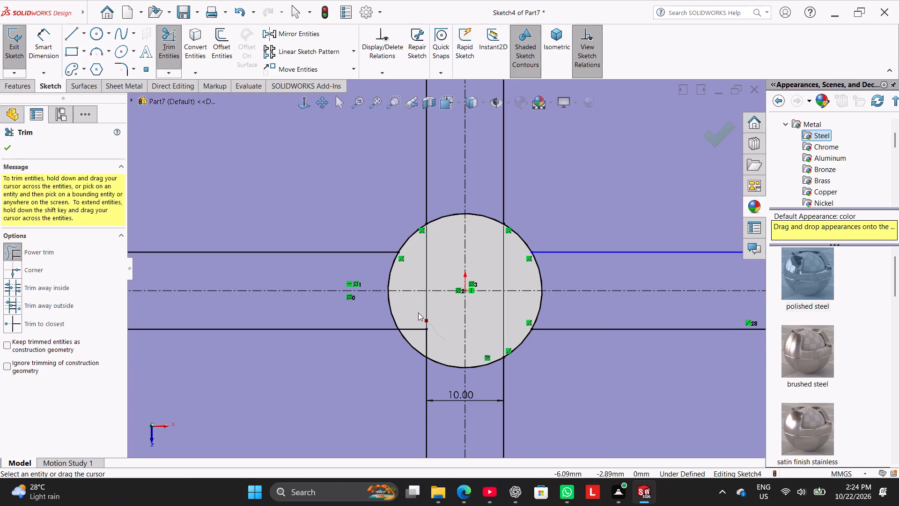
drag(418, 313, 417, 313)
drag(430, 340, 409, 325)
scroll(445, 309, up, 6)
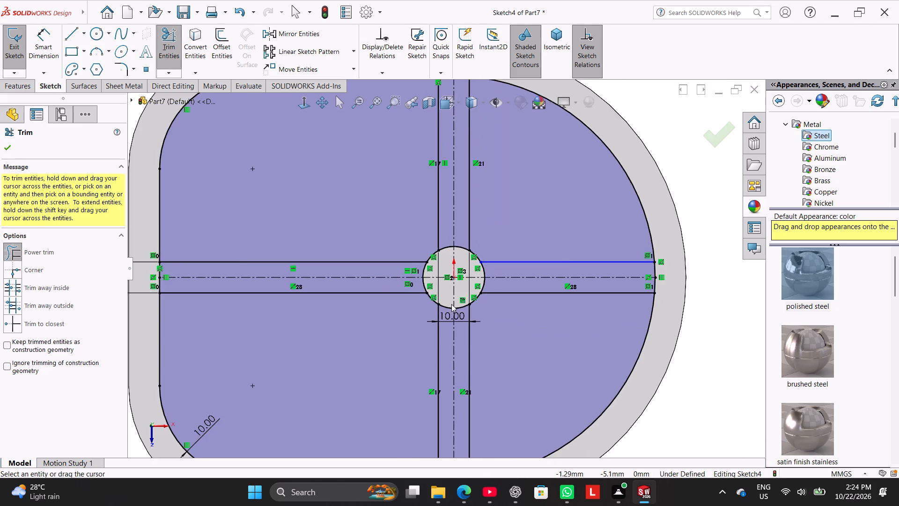
scroll(451, 304, up, 1)
scroll(463, 292, down, 2)
scroll(504, 238, down, 1)
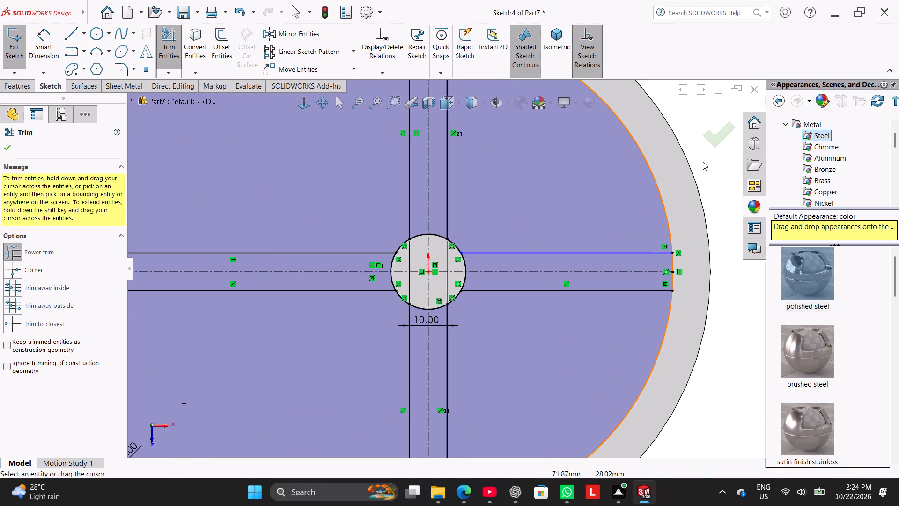
scroll(668, 209, up, 2)
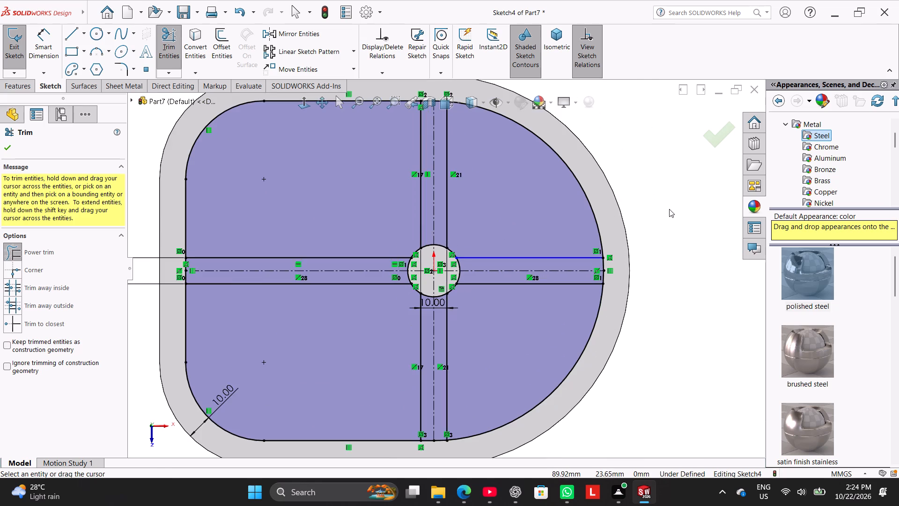
scroll(669, 208, up, 1)
right_click(668, 143)
click(656, 179)
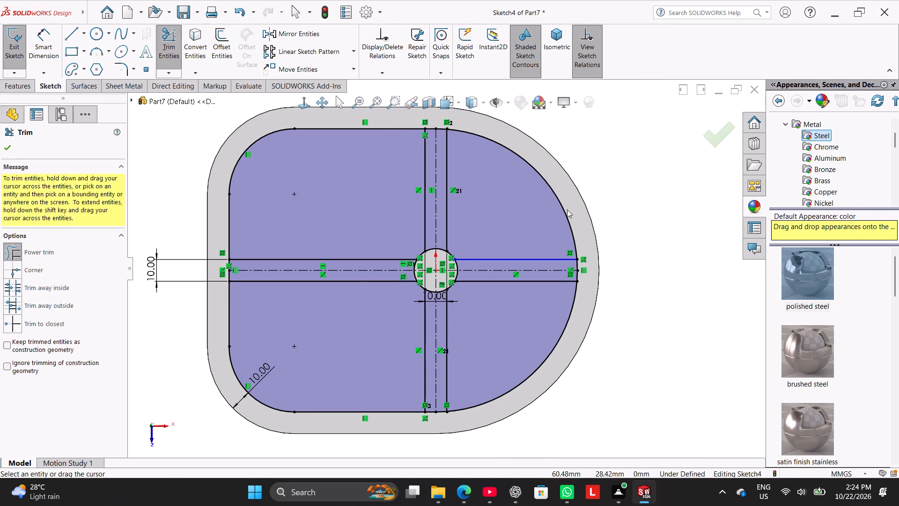
scroll(567, 210, down, 2)
click(17, 145)
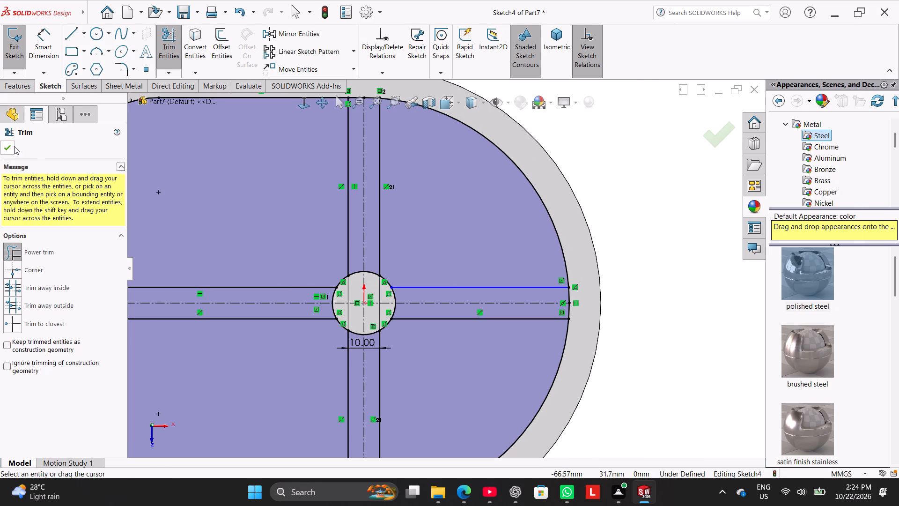
click(14, 146)
Add a collinear relation between the two upper horizontal rib lines on either side of the central circle.
ctrl+click(399, 286)
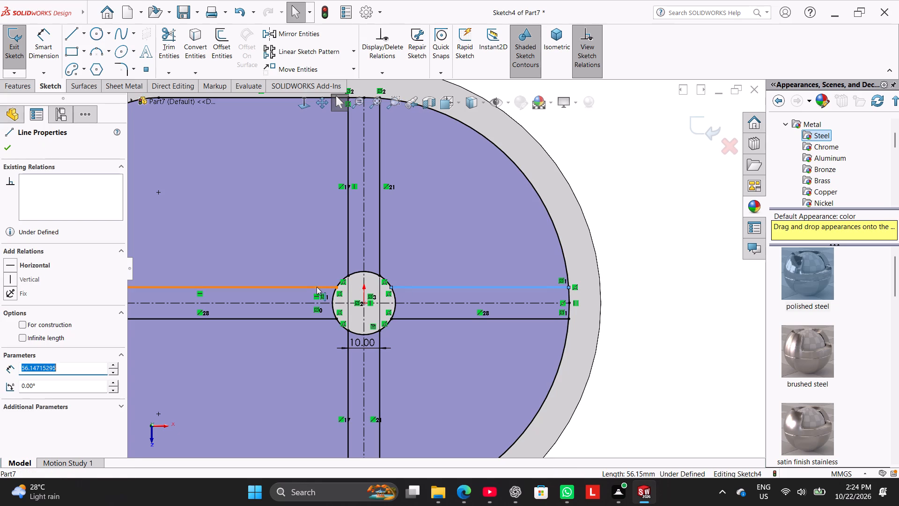
ctrl+click(317, 287)
click(26, 343)
click(599, 143)
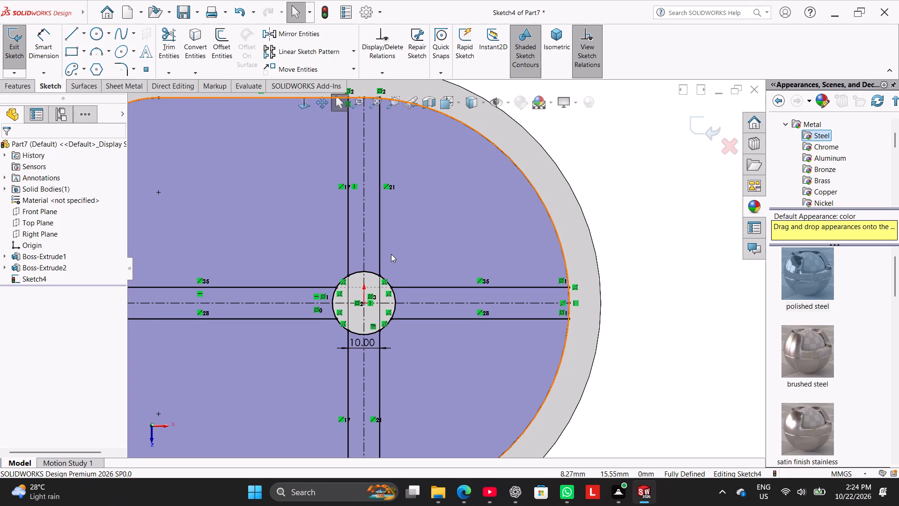
Trim the central circle's arcs across the four rib ends, keeping only the corner arcs between adjacent ribs.
click(171, 52)
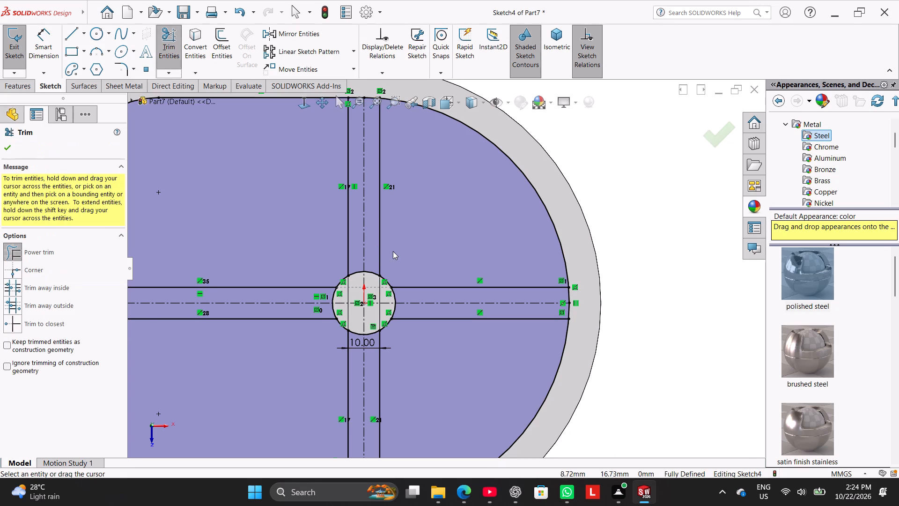
scroll(394, 252, down, 3)
drag(365, 266, 363, 297)
drag(337, 274, 338, 294)
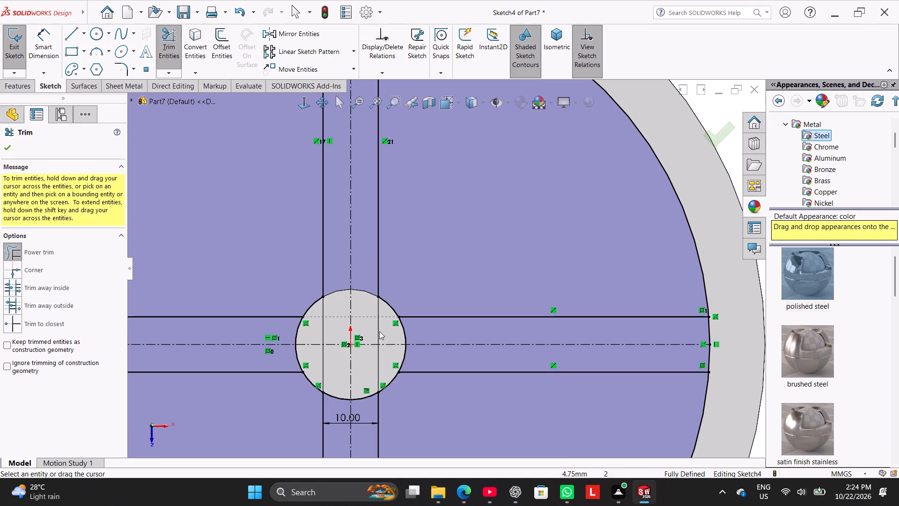
drag(419, 327, 394, 335)
drag(419, 352, 398, 355)
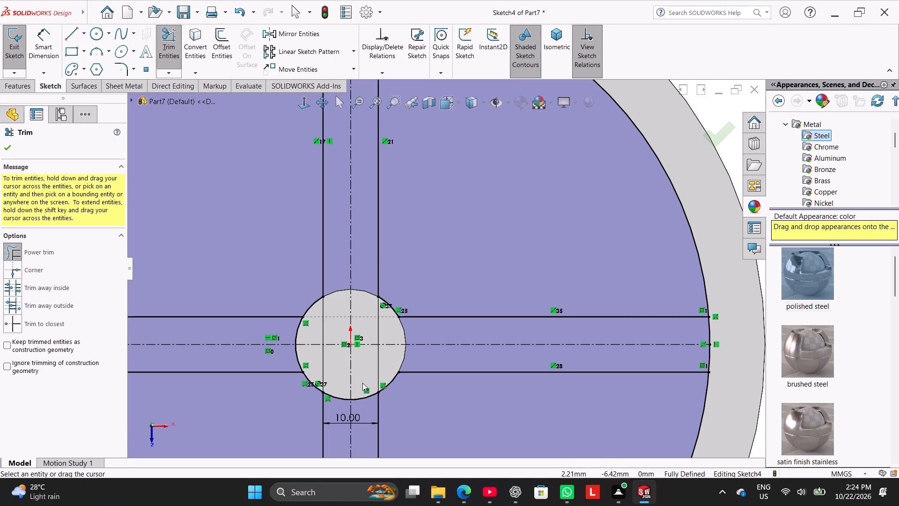
drag(362, 405, 366, 380)
drag(332, 407, 346, 371)
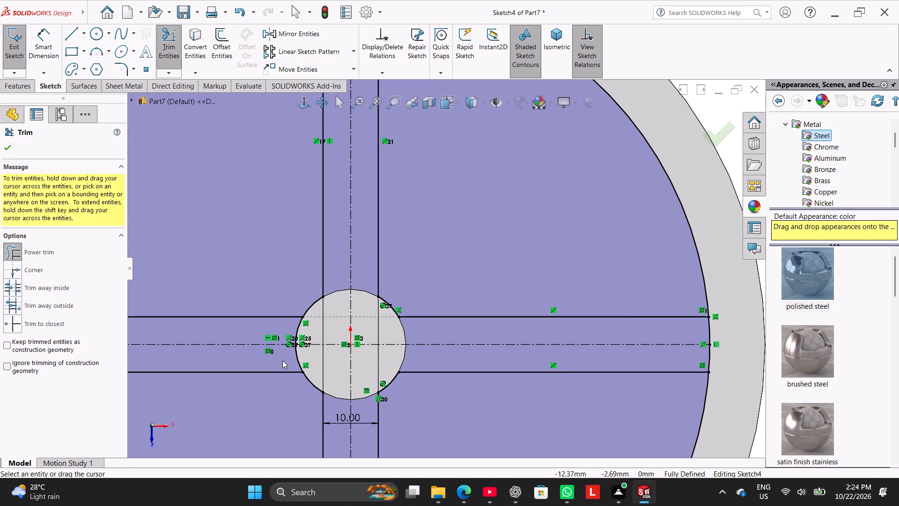
drag(282, 360, 313, 353)
drag(284, 325, 310, 331)
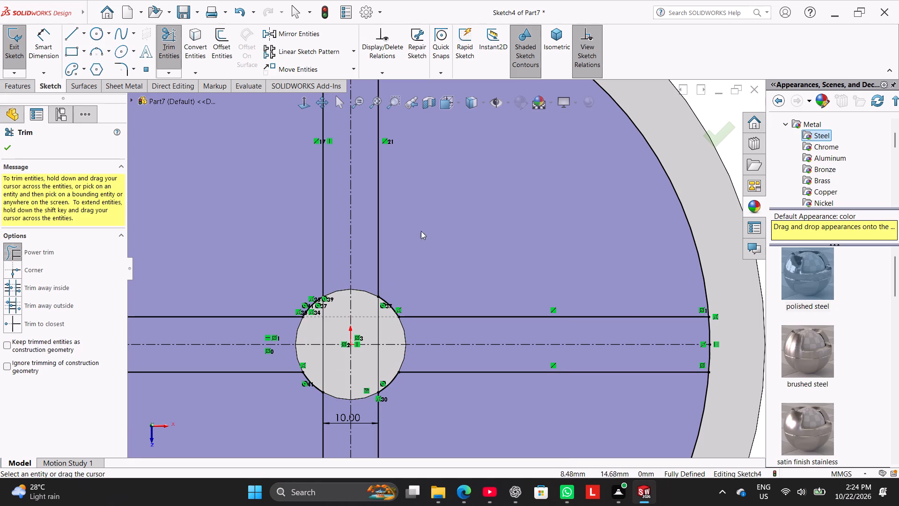
Hide the sketch relation markers.
click(590, 53)
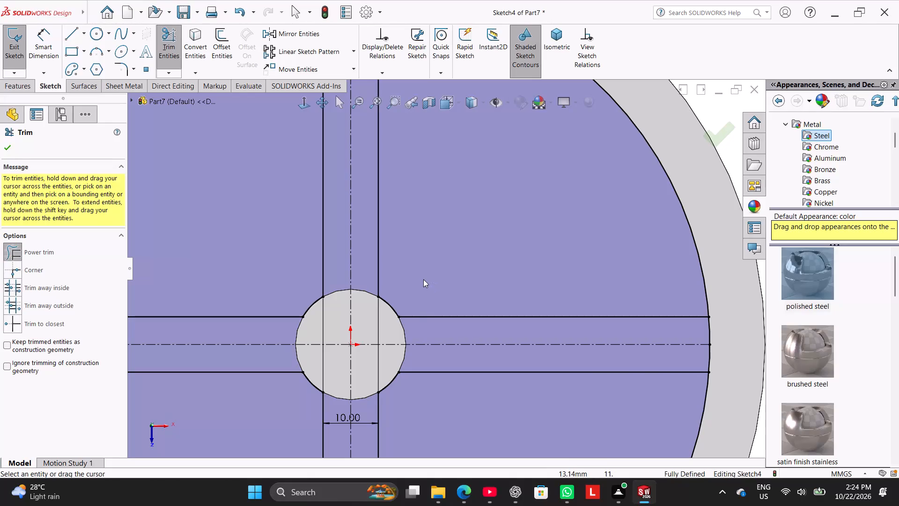
scroll(423, 277, up, 4)
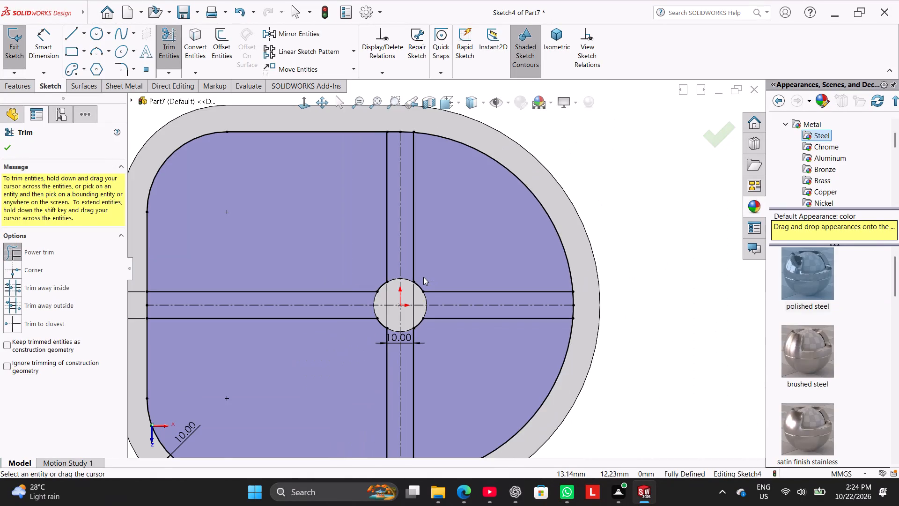
scroll(423, 277, up, 2)
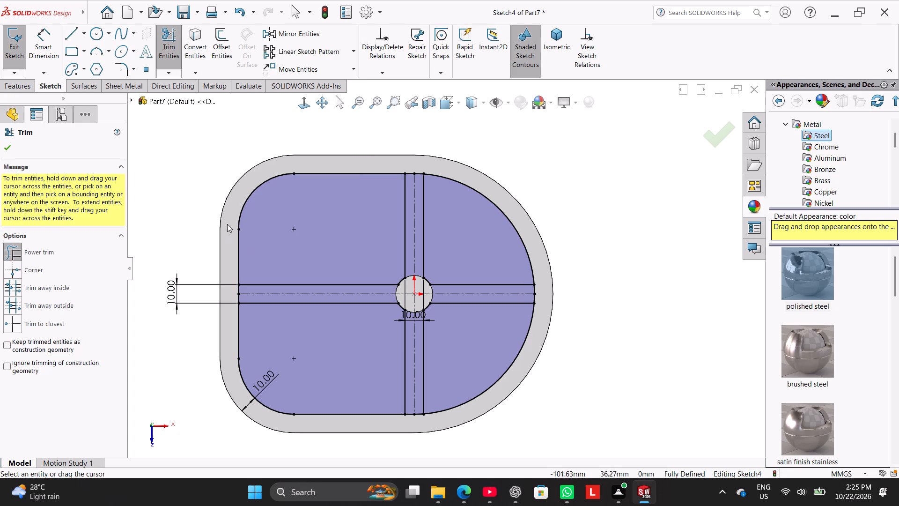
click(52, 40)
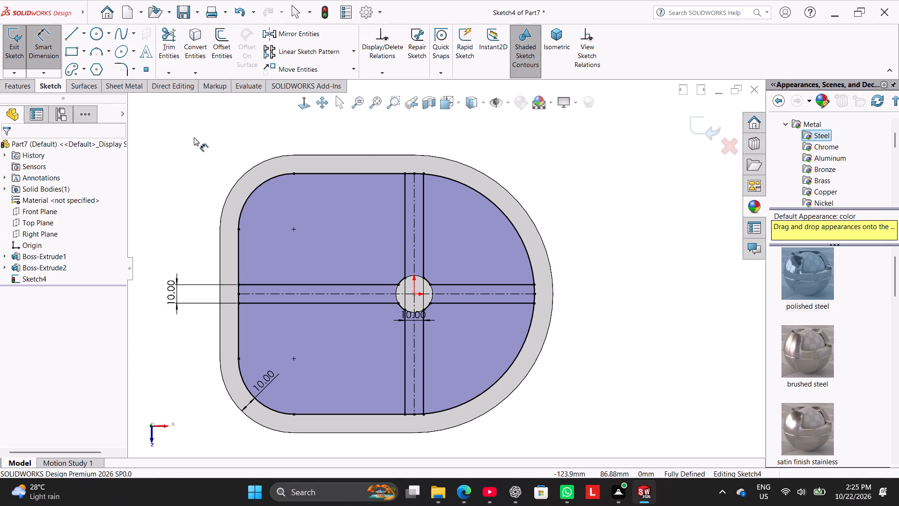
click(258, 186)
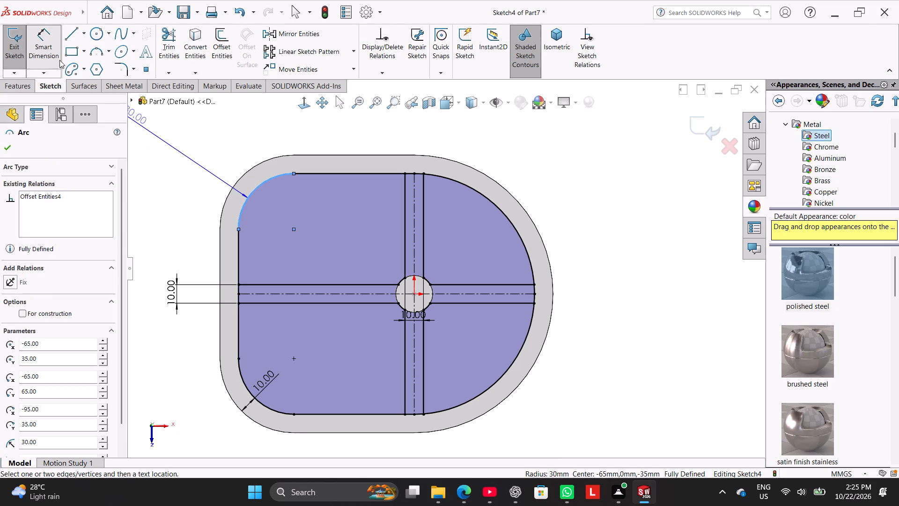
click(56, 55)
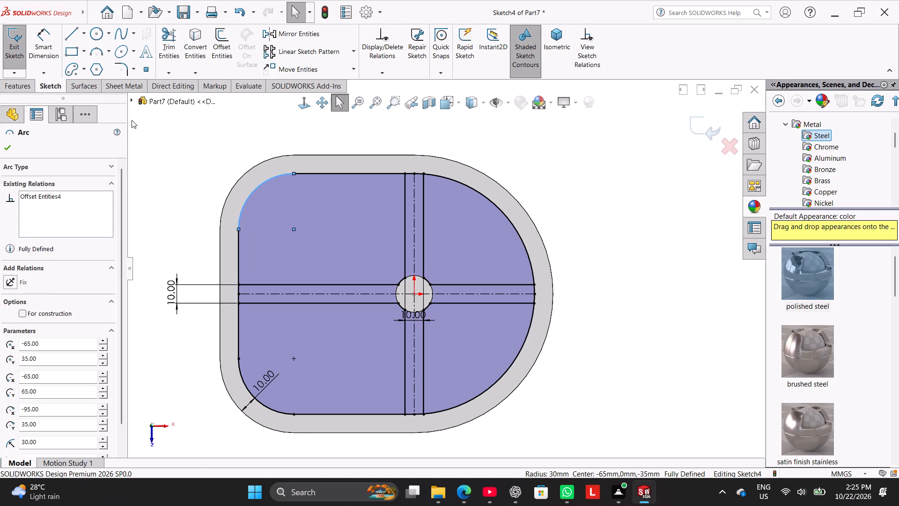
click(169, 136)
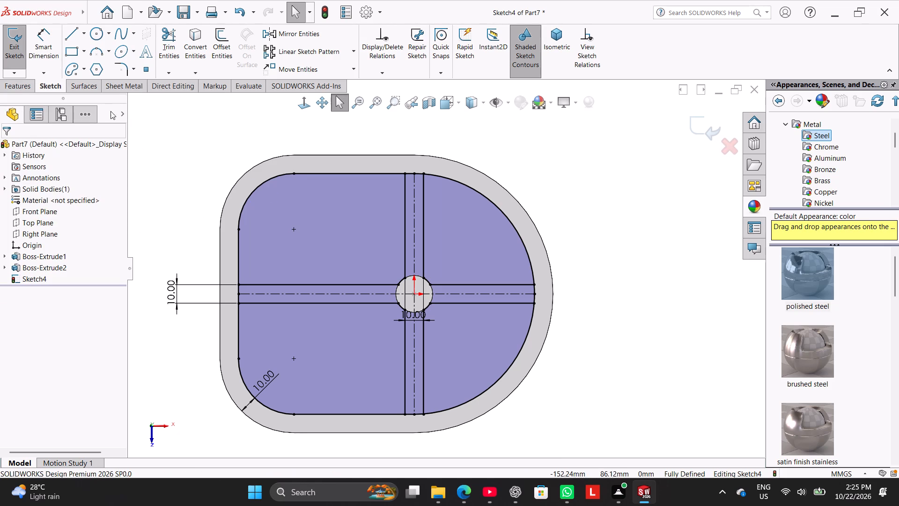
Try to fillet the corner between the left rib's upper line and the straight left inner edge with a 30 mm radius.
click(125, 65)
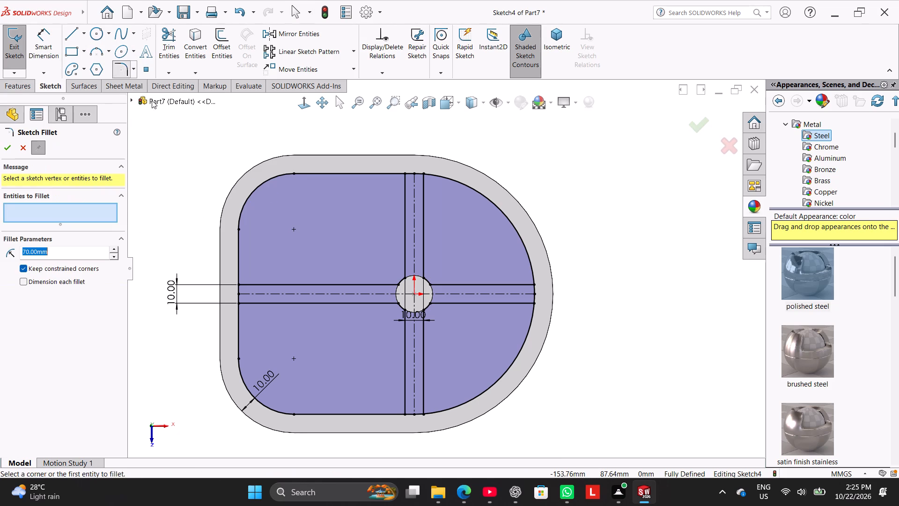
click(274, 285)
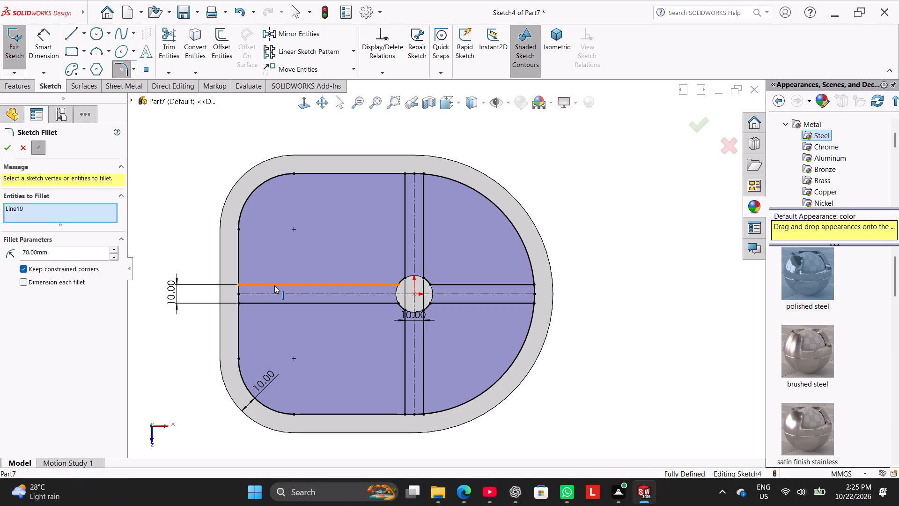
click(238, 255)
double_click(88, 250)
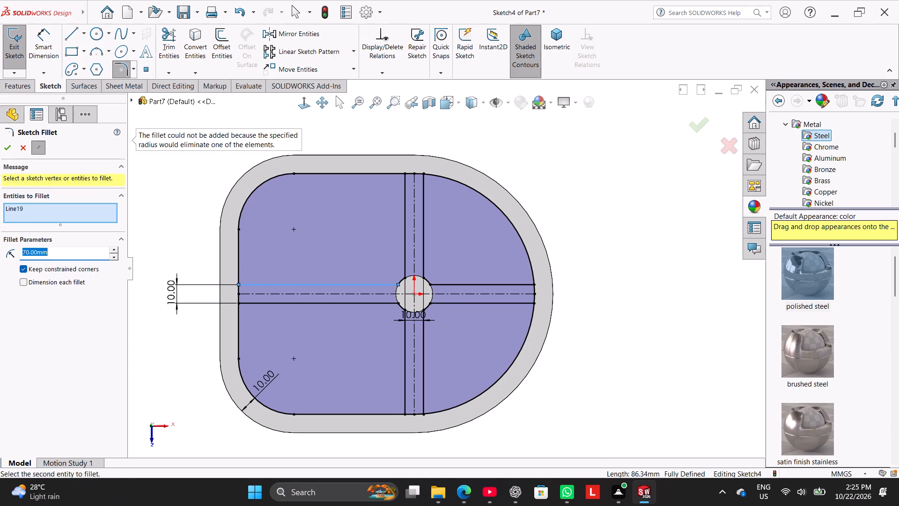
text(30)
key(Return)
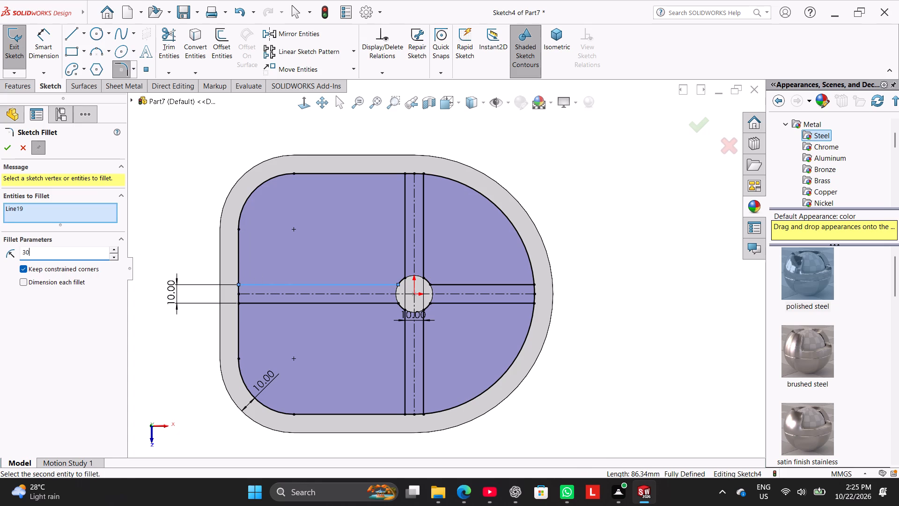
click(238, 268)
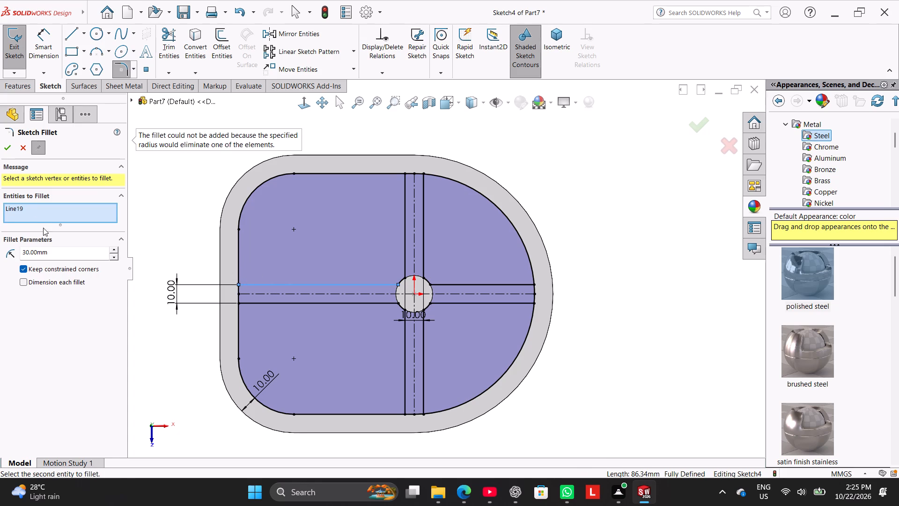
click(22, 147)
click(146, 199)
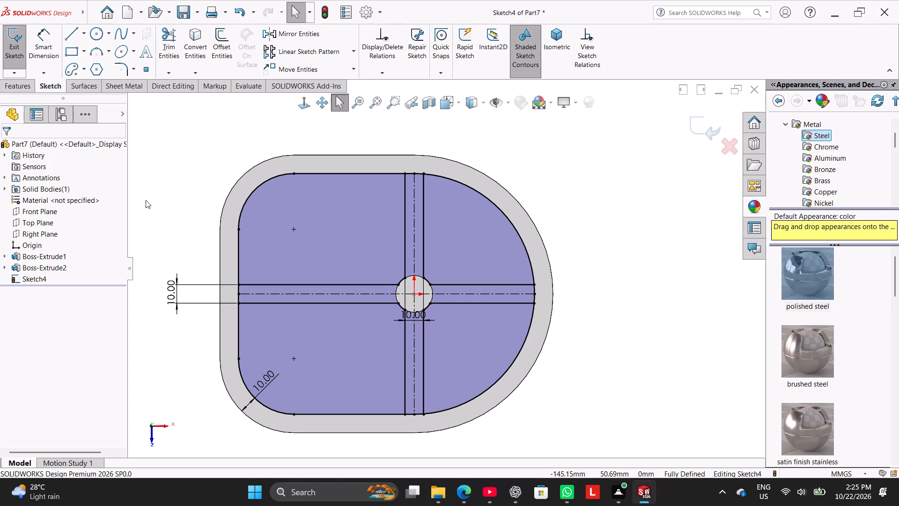
Draw a horizontal centerline from the lower end of the upper-left corner arc to the vertical rib's near line.
click(84, 33)
click(95, 60)
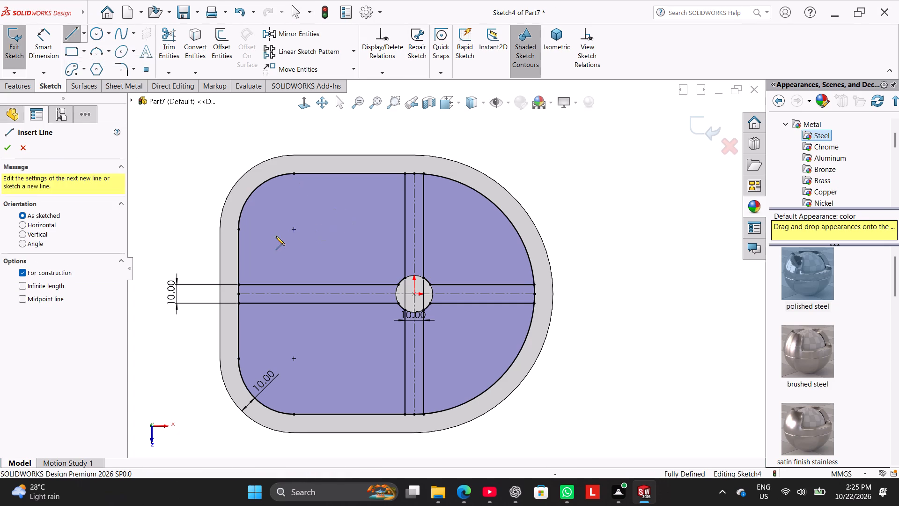
click(240, 230)
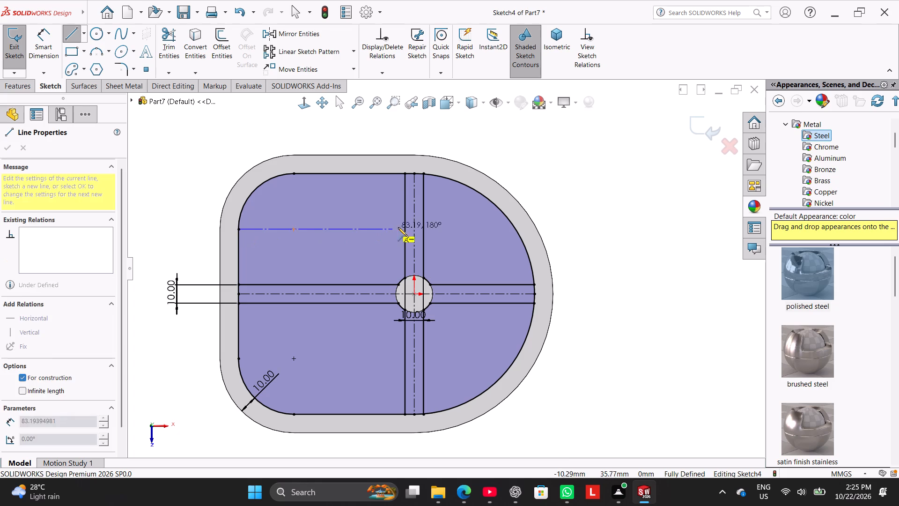
click(405, 230)
right_click(256, 137)
click(271, 143)
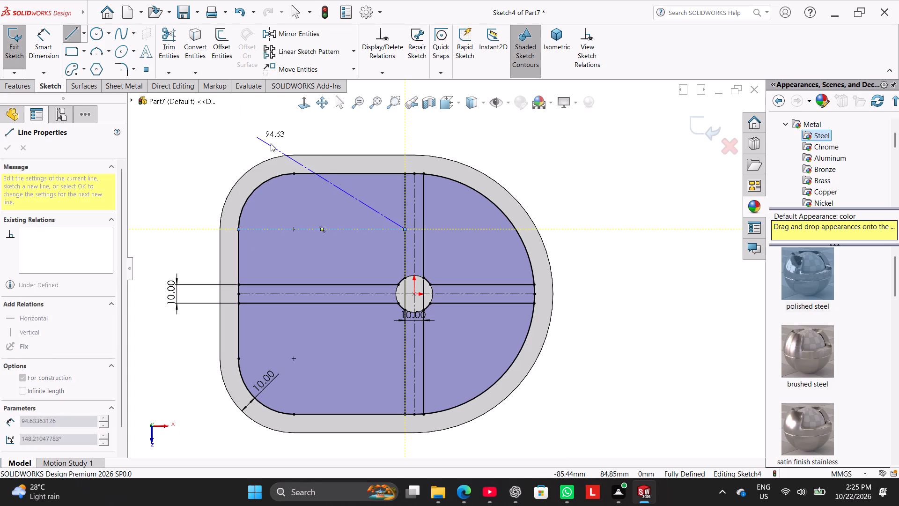
Draw a 90 mm horizontal centerline from the upper end of the lower-left corner arc to the vertical rib's near line.
click(87, 37)
click(87, 57)
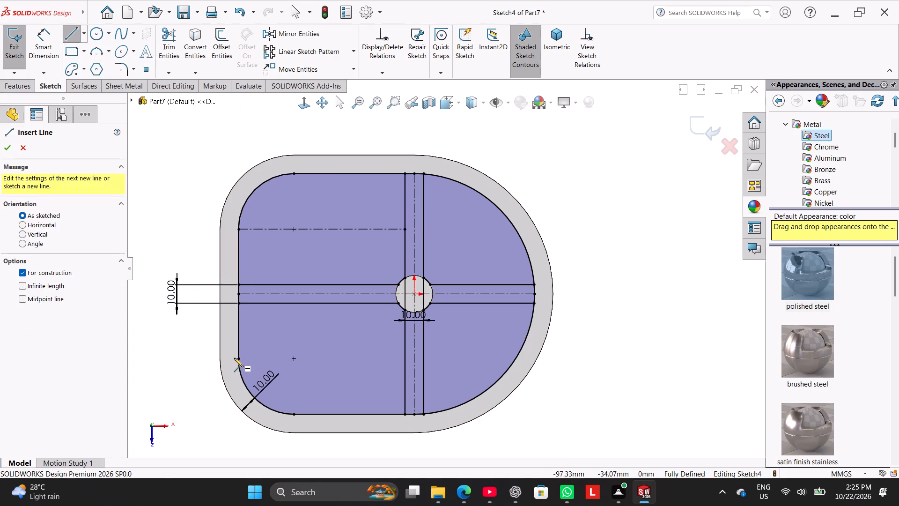
click(237, 358)
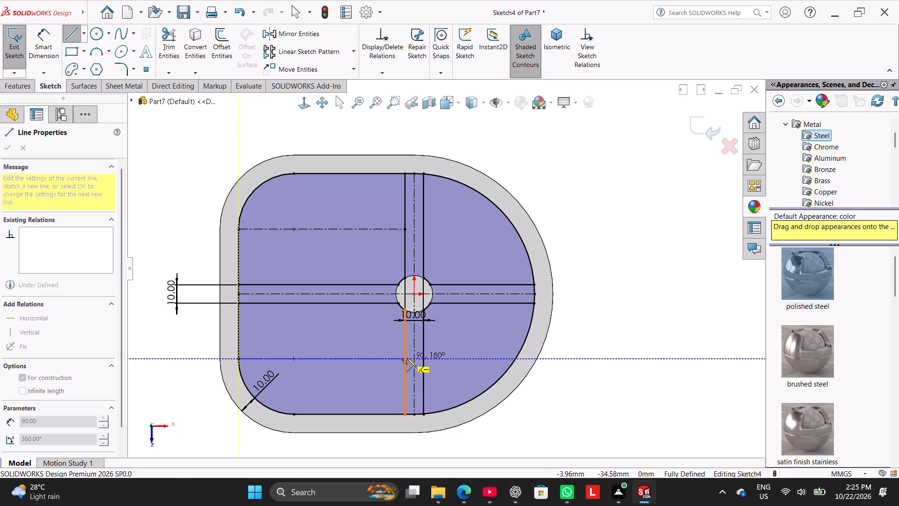
click(406, 358)
right_click(194, 205)
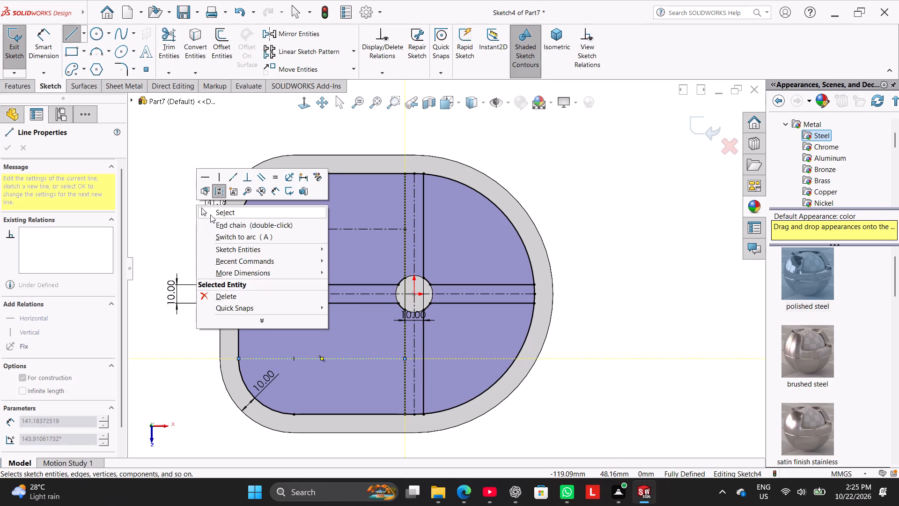
click(211, 215)
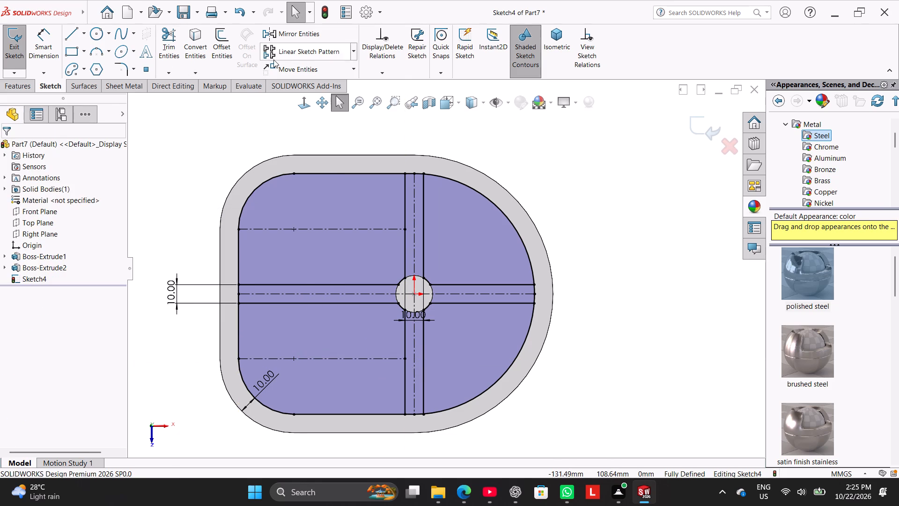
Mirror the upper-left corner arc about the upper horizontal centerline.
ctrl+click(287, 231)
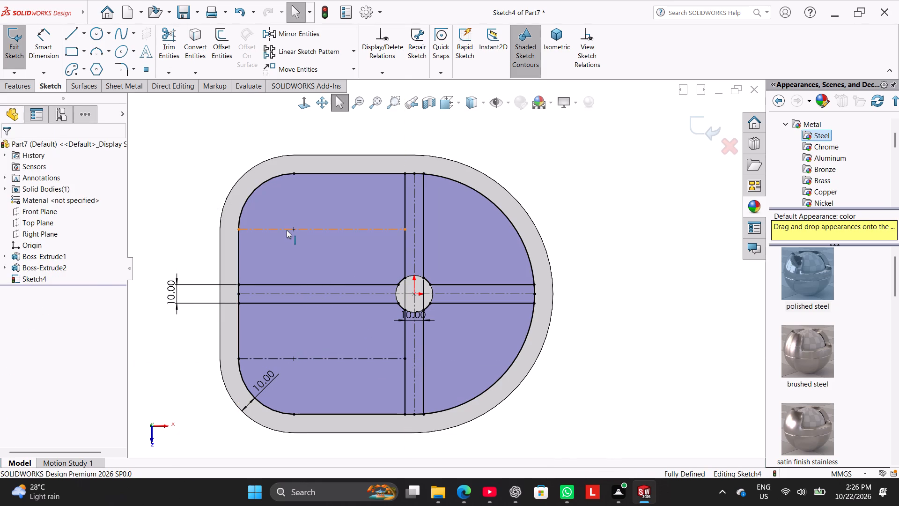
ctrl+click(259, 183)
click(301, 32)
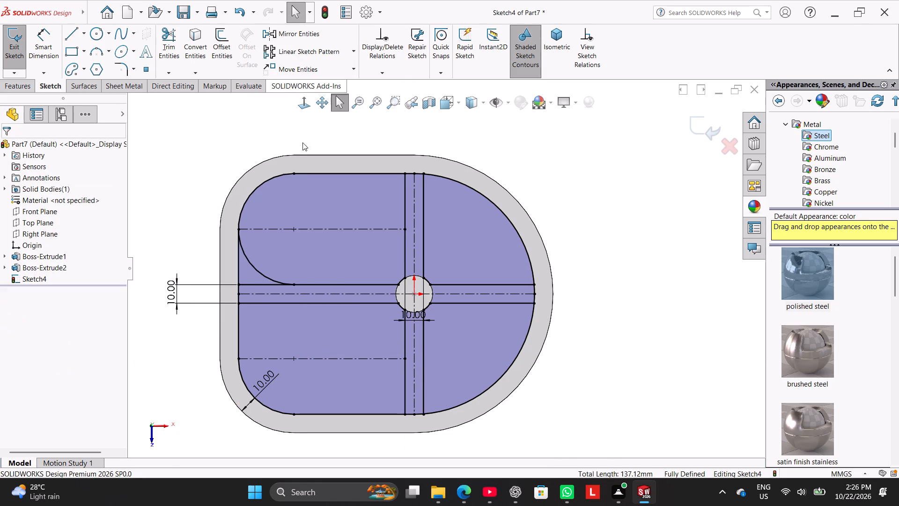
Mirror the lower-left corner arc about the lower horizontal centerline.
ctrl+click(282, 302)
click(171, 354)
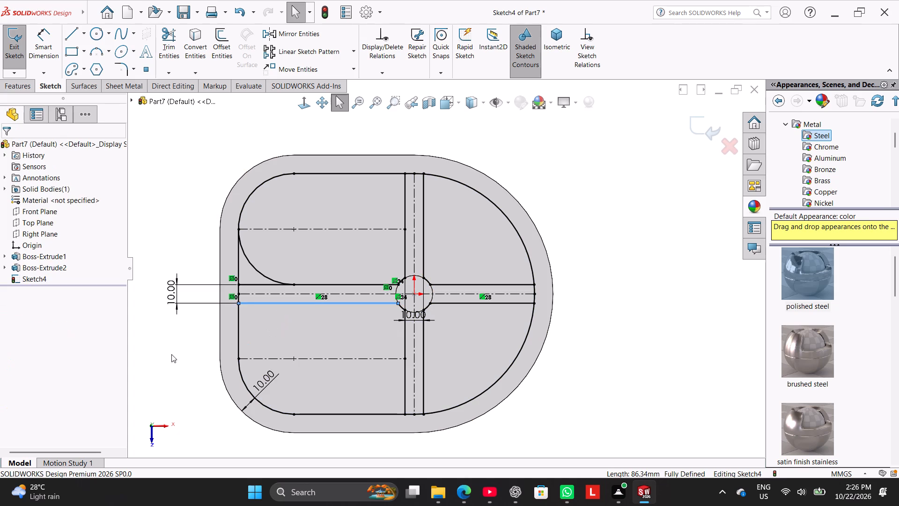
ctrl+click(260, 357)
ctrl+click(241, 379)
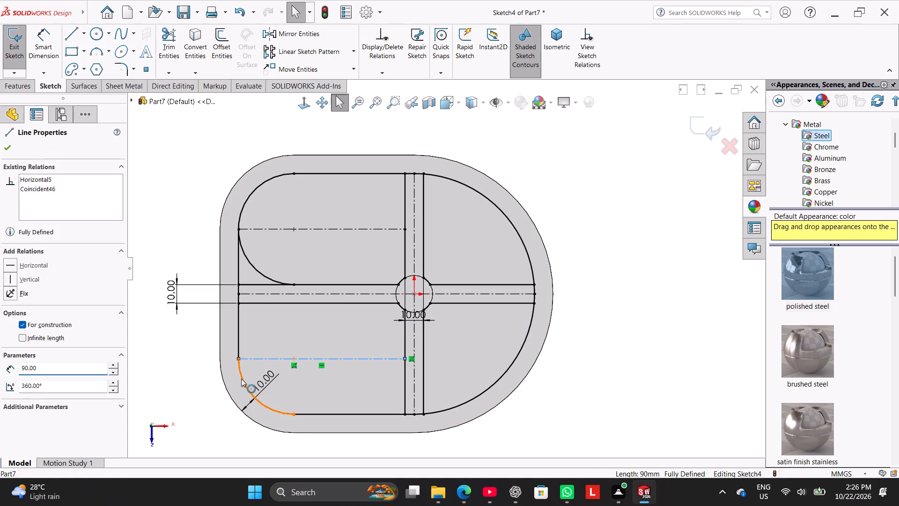
click(295, 38)
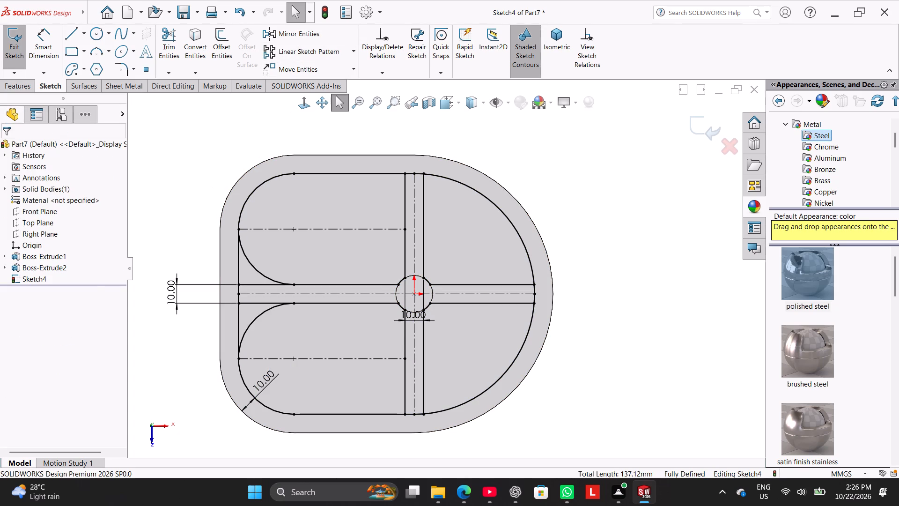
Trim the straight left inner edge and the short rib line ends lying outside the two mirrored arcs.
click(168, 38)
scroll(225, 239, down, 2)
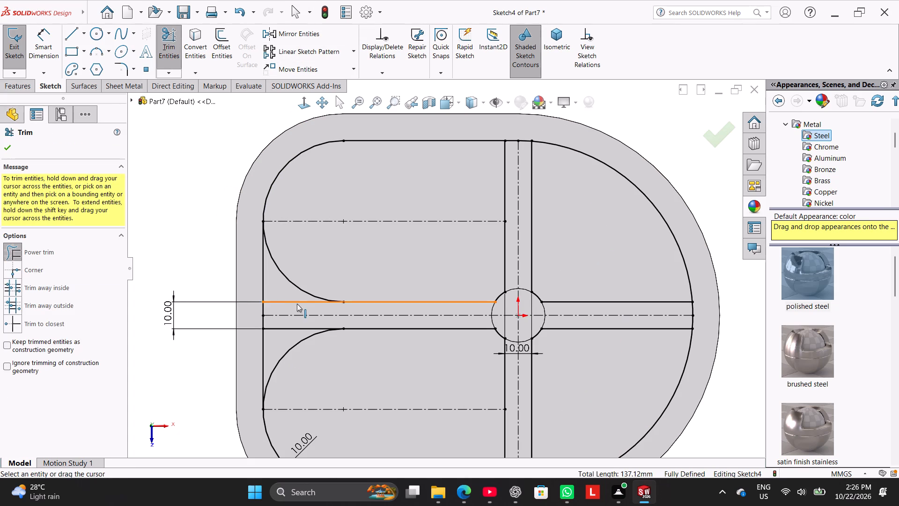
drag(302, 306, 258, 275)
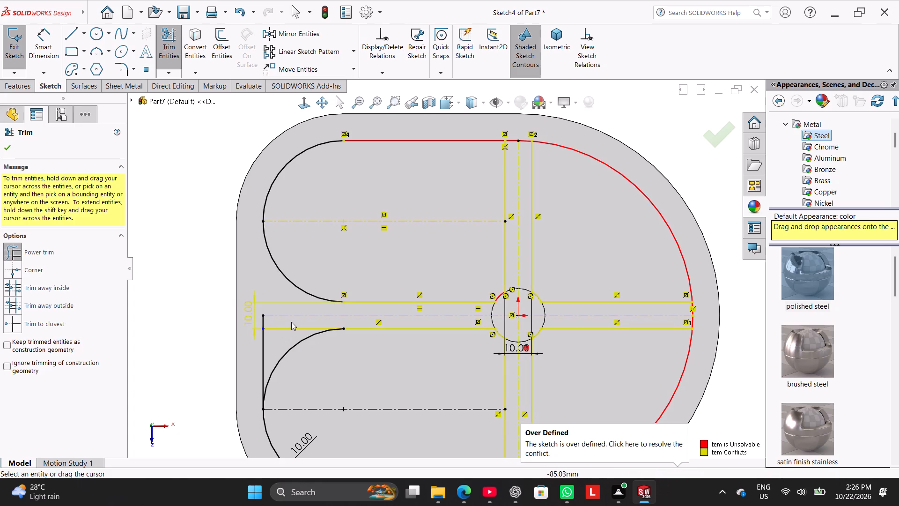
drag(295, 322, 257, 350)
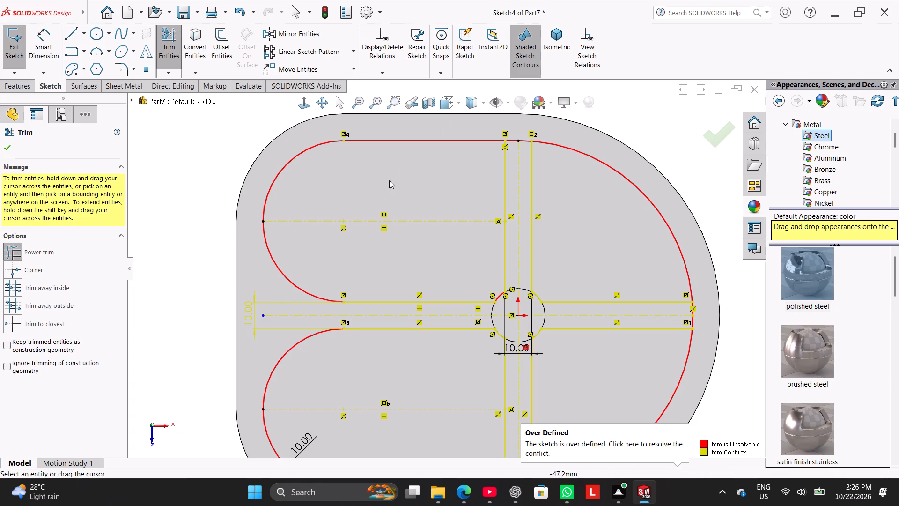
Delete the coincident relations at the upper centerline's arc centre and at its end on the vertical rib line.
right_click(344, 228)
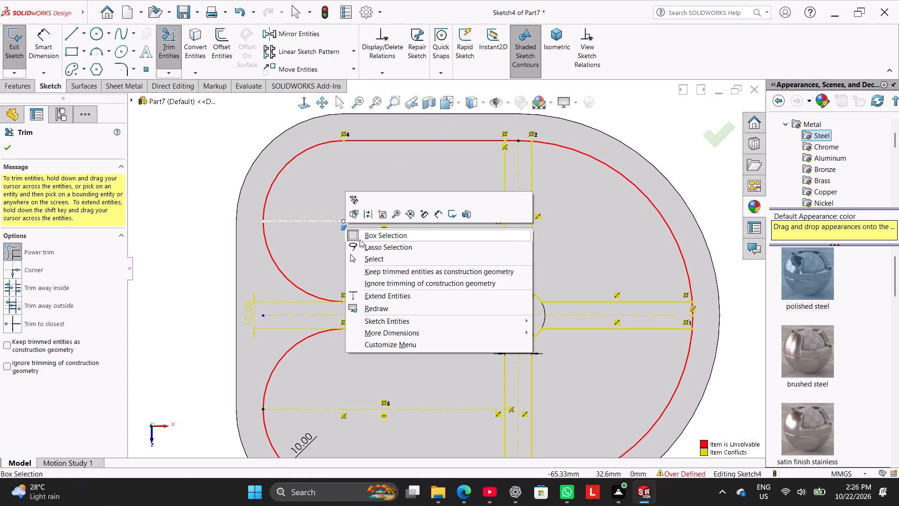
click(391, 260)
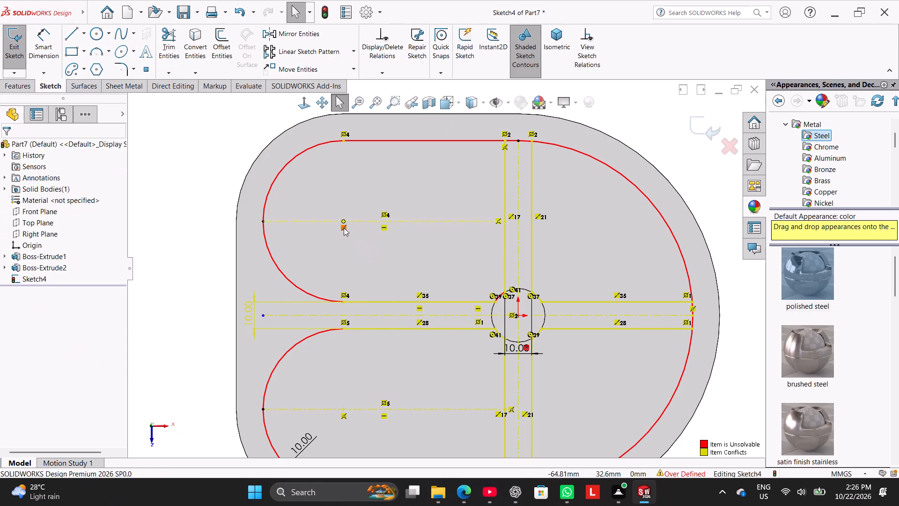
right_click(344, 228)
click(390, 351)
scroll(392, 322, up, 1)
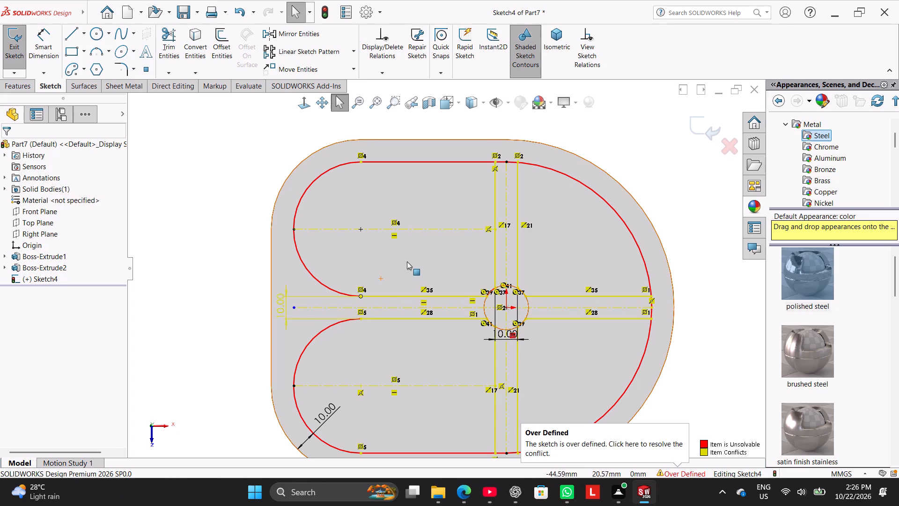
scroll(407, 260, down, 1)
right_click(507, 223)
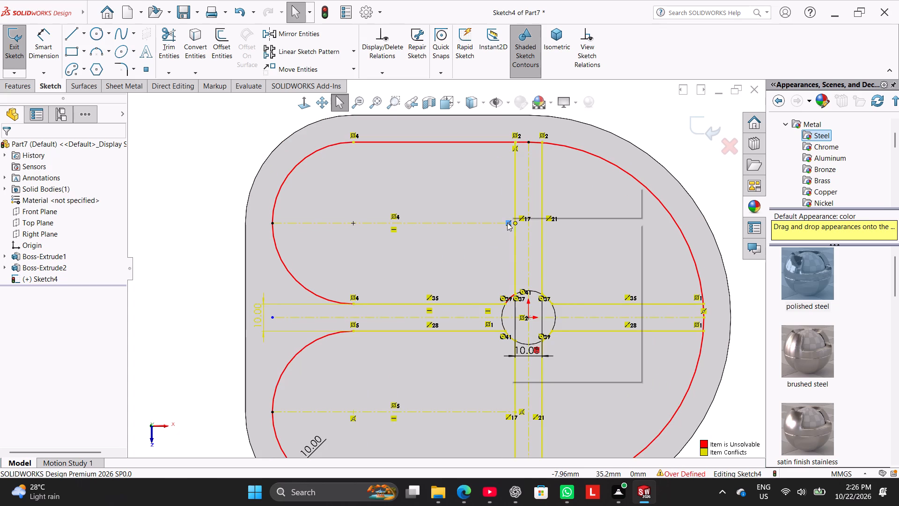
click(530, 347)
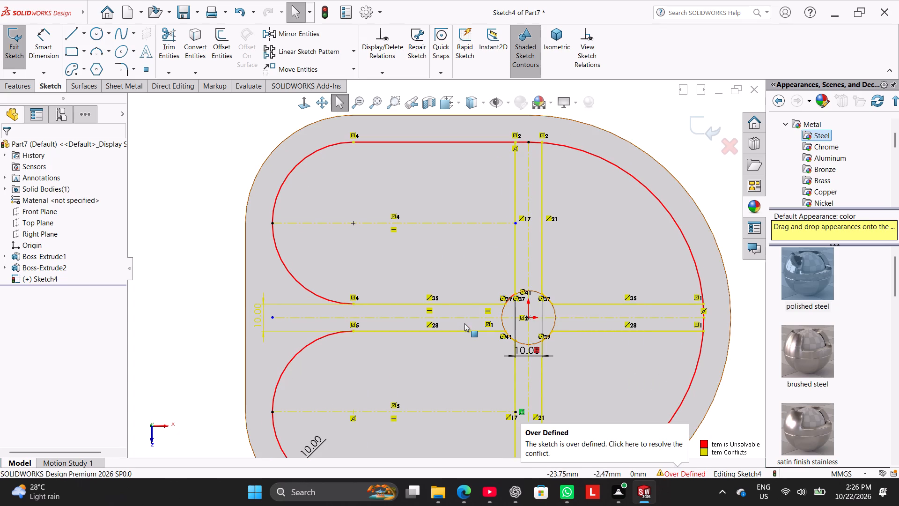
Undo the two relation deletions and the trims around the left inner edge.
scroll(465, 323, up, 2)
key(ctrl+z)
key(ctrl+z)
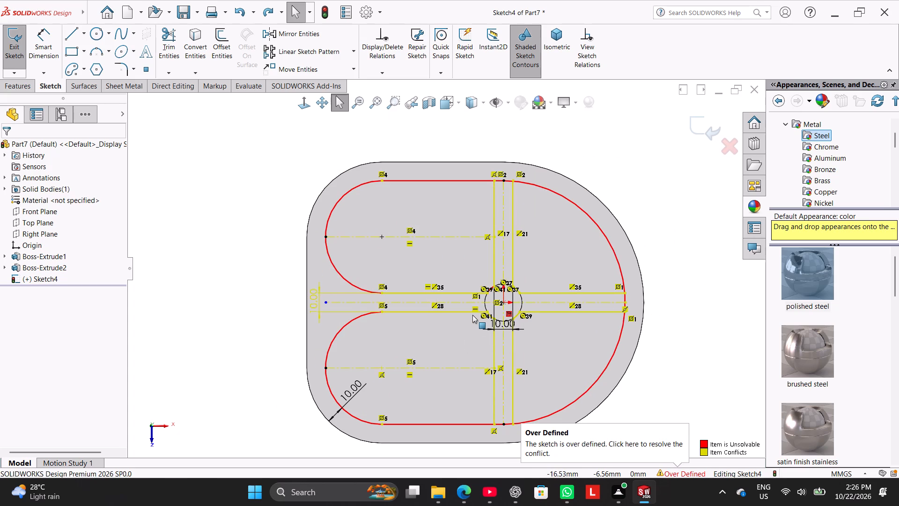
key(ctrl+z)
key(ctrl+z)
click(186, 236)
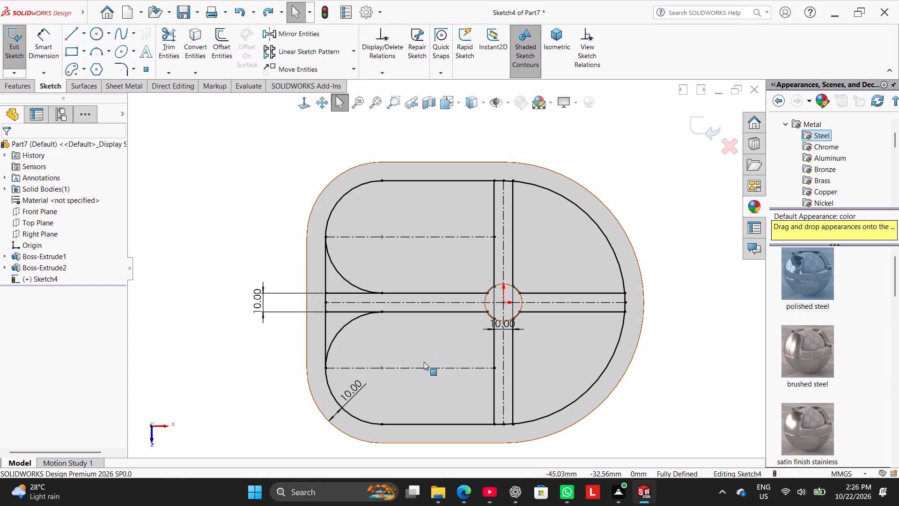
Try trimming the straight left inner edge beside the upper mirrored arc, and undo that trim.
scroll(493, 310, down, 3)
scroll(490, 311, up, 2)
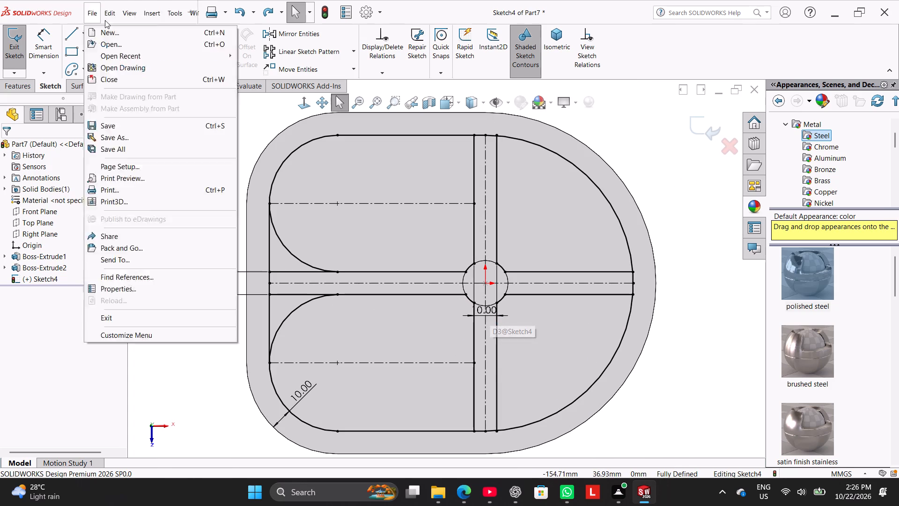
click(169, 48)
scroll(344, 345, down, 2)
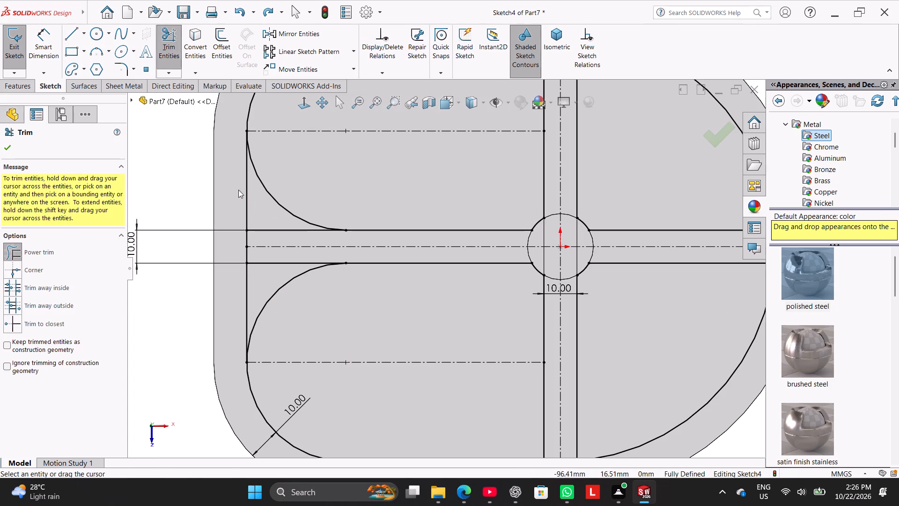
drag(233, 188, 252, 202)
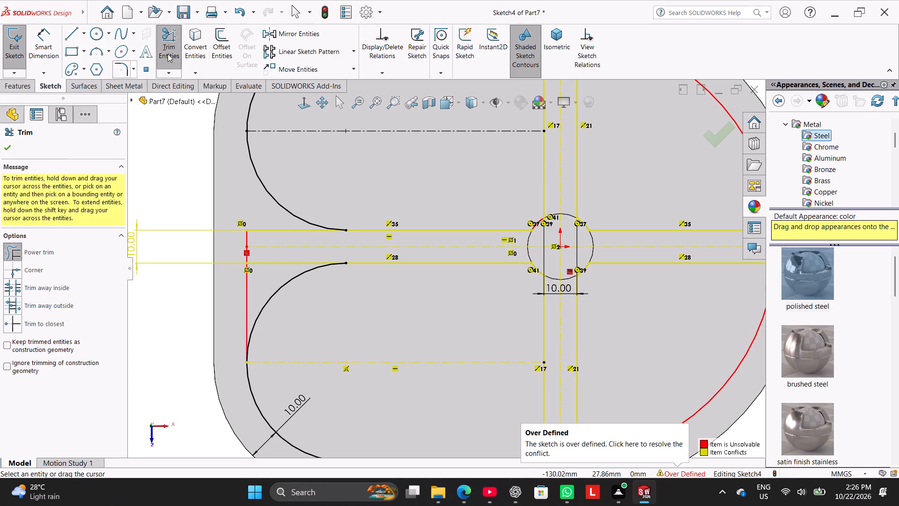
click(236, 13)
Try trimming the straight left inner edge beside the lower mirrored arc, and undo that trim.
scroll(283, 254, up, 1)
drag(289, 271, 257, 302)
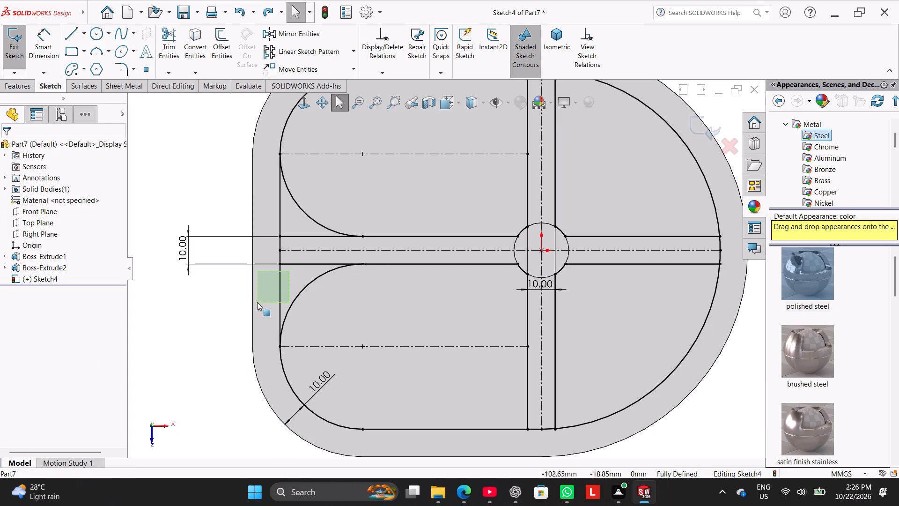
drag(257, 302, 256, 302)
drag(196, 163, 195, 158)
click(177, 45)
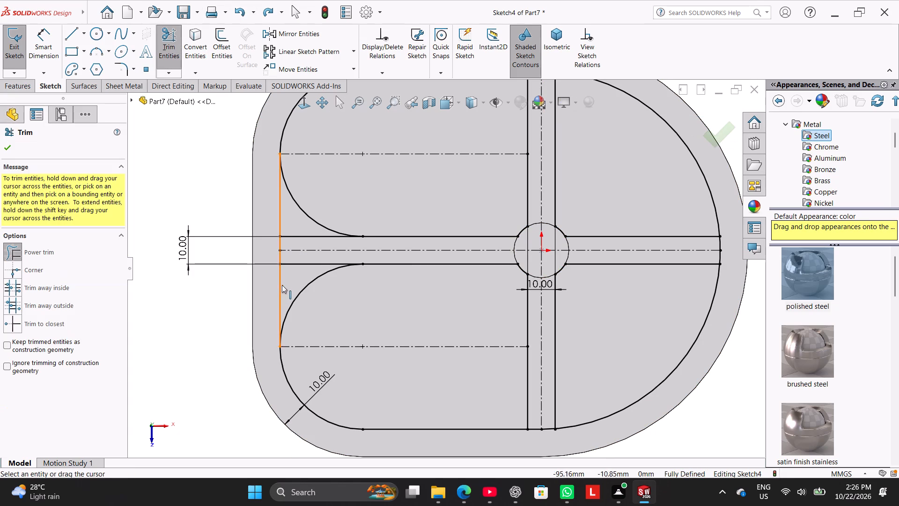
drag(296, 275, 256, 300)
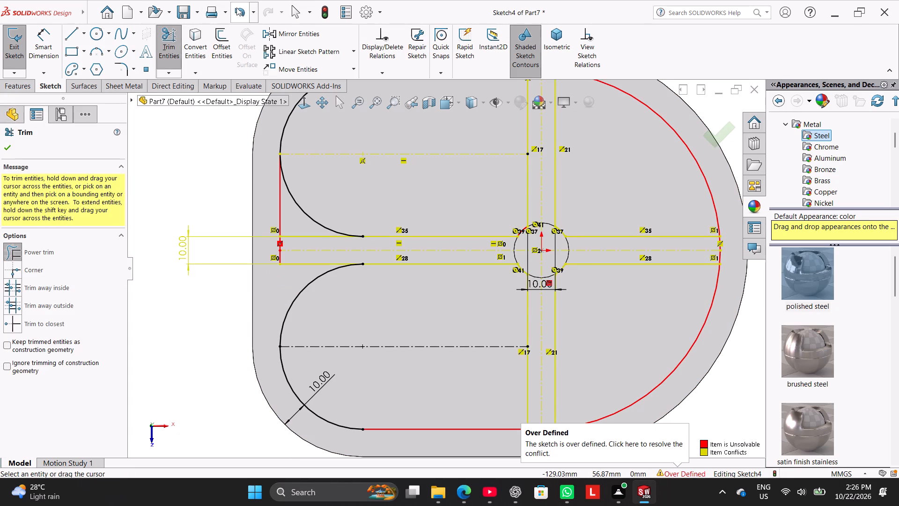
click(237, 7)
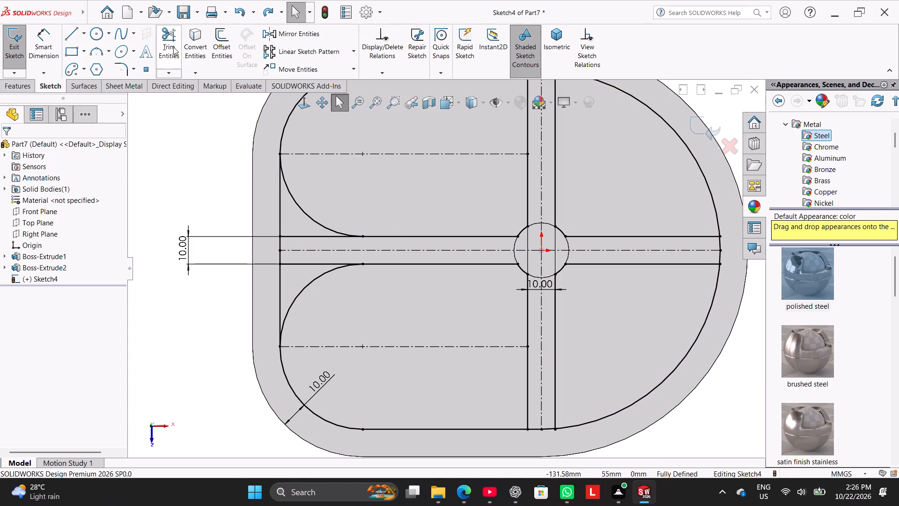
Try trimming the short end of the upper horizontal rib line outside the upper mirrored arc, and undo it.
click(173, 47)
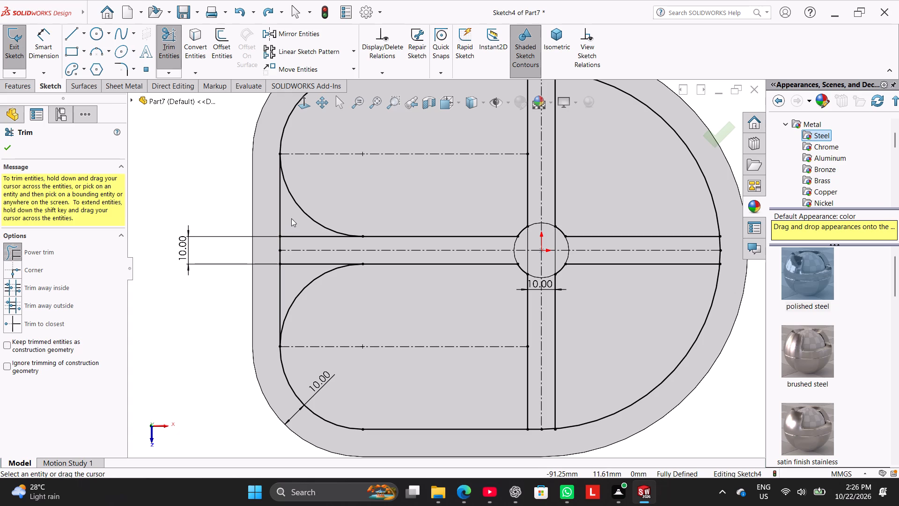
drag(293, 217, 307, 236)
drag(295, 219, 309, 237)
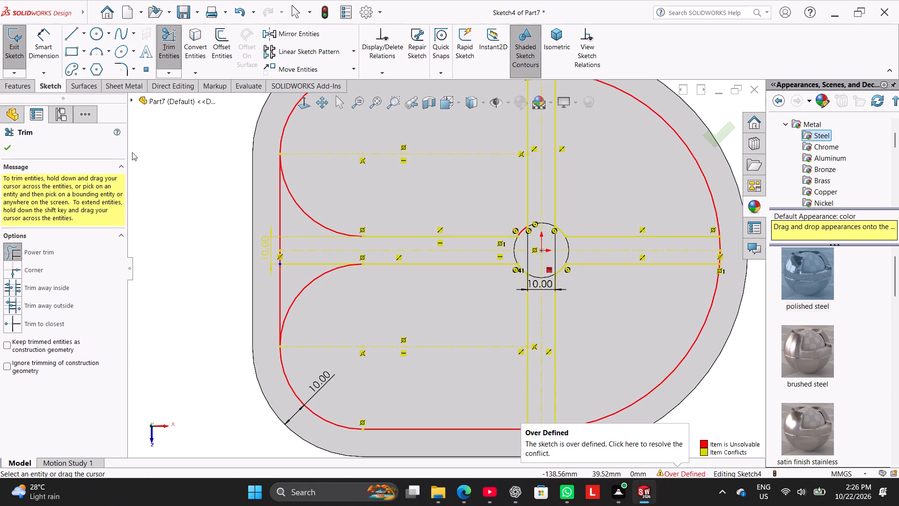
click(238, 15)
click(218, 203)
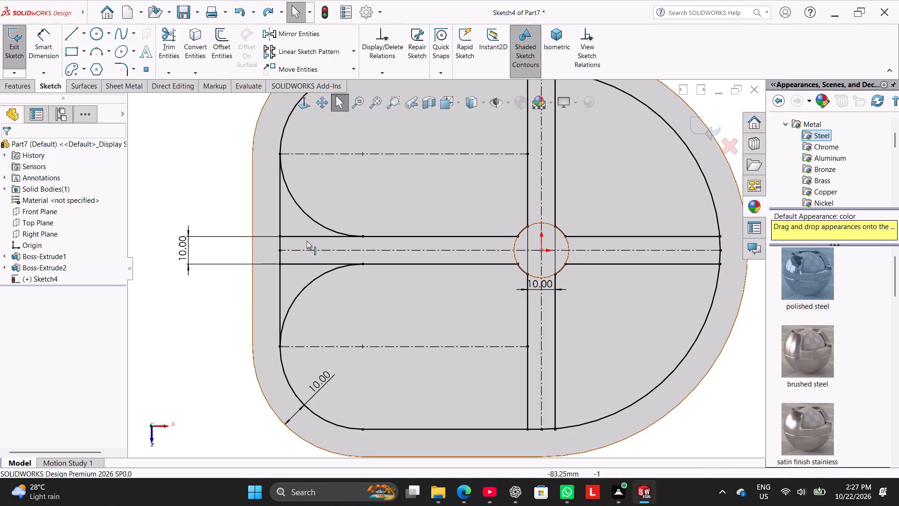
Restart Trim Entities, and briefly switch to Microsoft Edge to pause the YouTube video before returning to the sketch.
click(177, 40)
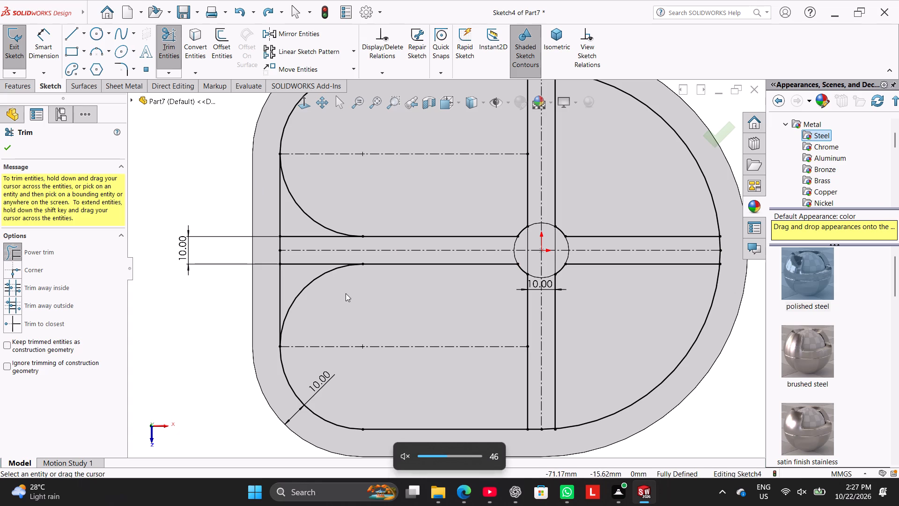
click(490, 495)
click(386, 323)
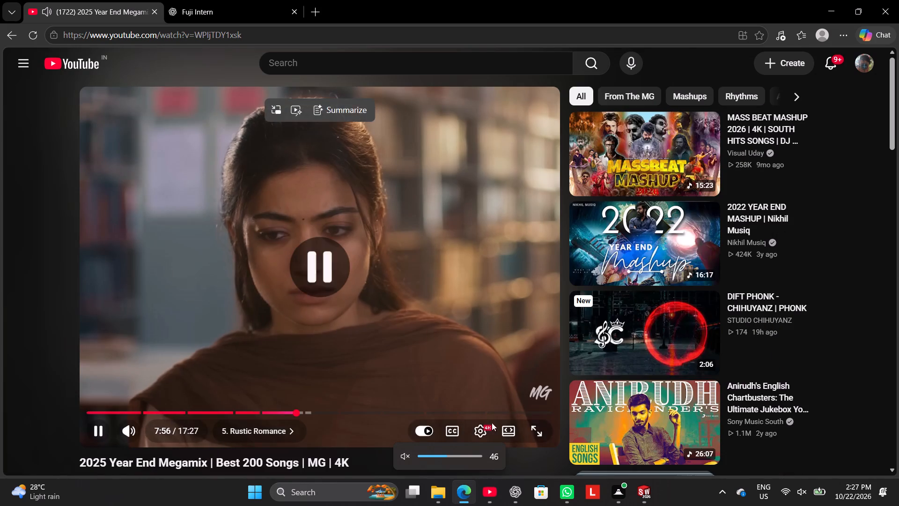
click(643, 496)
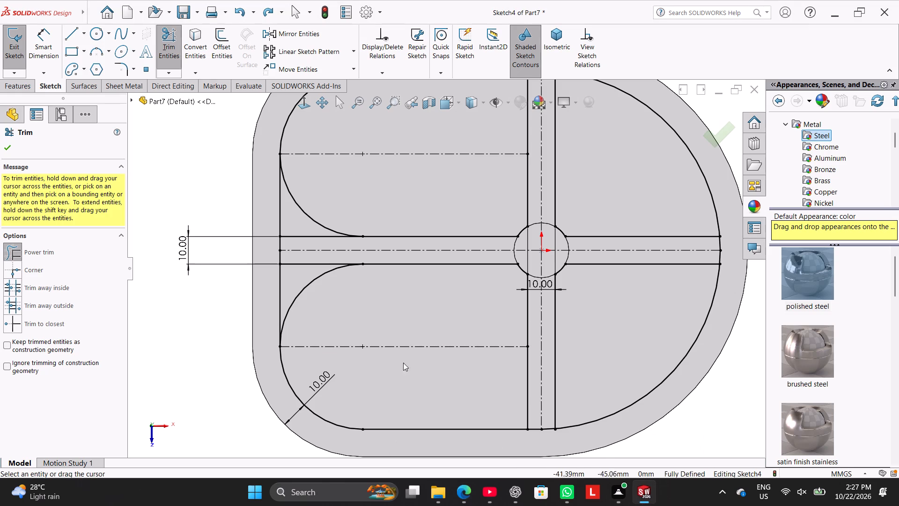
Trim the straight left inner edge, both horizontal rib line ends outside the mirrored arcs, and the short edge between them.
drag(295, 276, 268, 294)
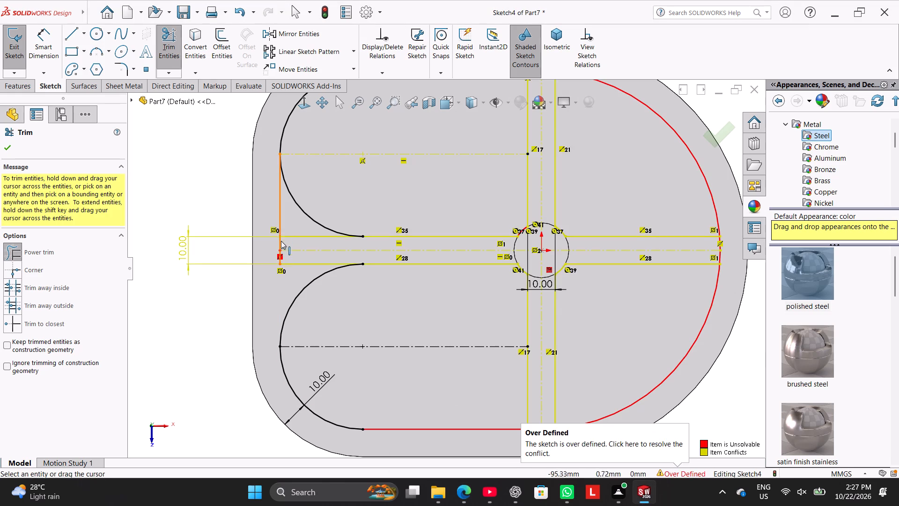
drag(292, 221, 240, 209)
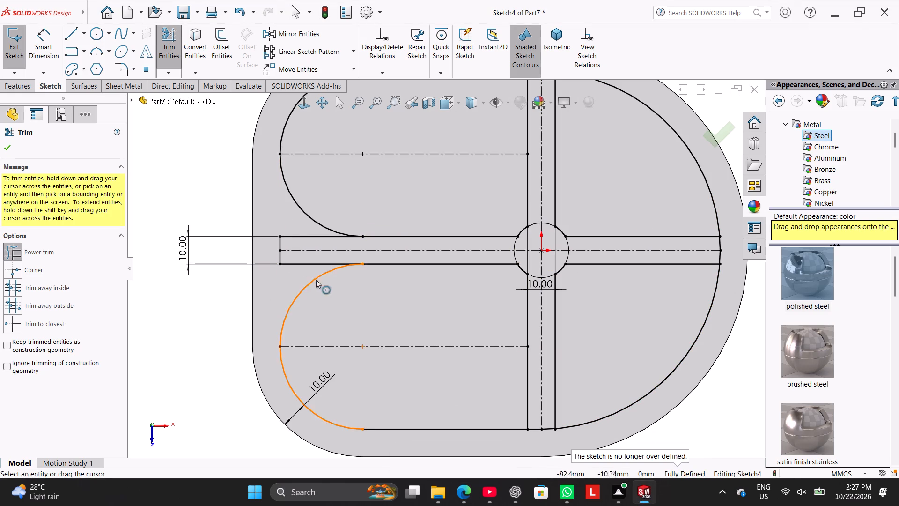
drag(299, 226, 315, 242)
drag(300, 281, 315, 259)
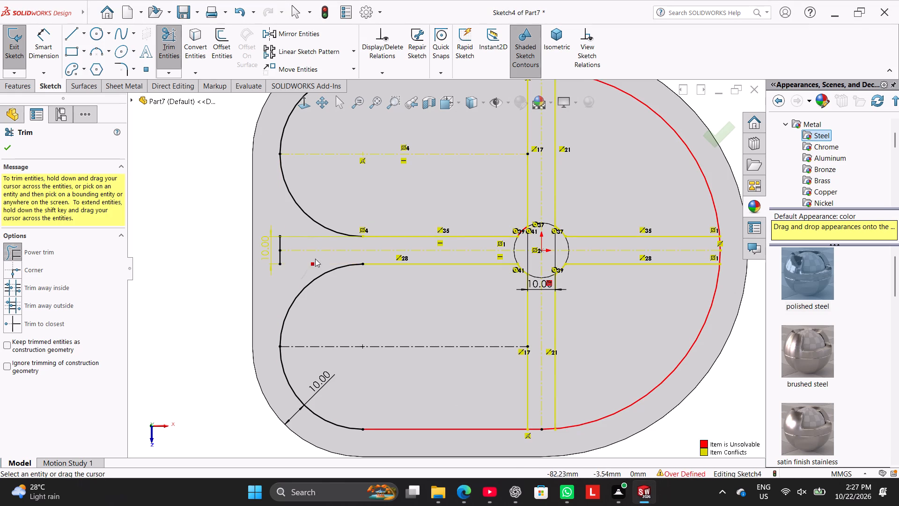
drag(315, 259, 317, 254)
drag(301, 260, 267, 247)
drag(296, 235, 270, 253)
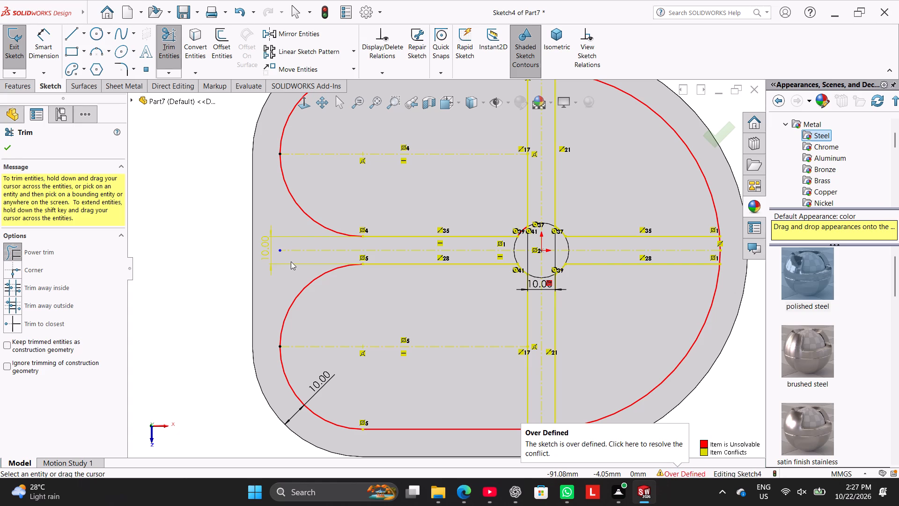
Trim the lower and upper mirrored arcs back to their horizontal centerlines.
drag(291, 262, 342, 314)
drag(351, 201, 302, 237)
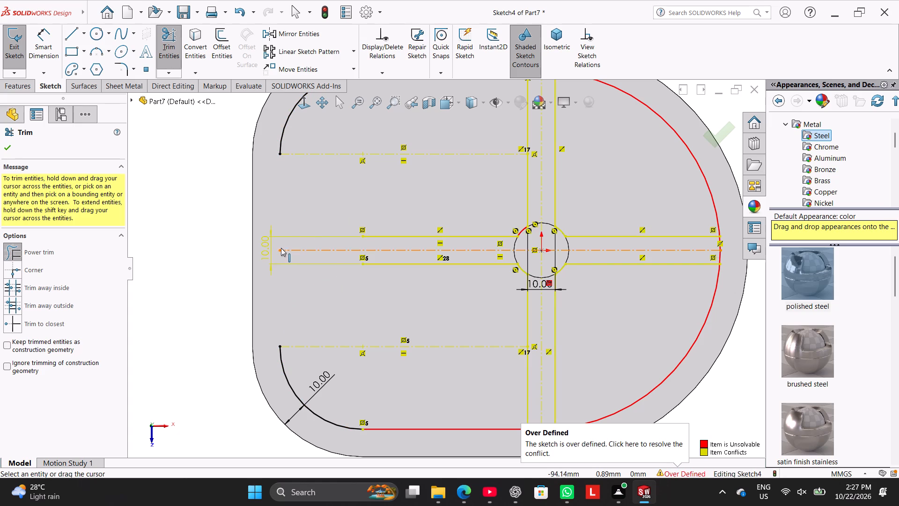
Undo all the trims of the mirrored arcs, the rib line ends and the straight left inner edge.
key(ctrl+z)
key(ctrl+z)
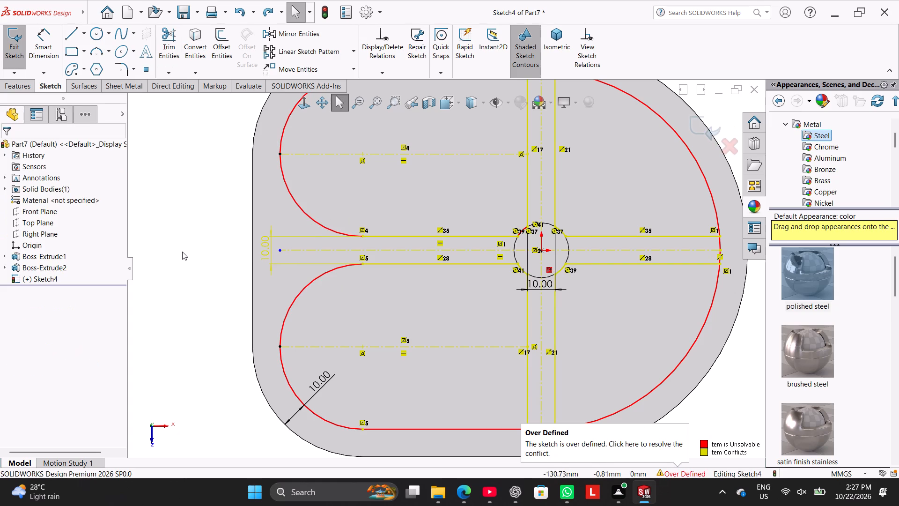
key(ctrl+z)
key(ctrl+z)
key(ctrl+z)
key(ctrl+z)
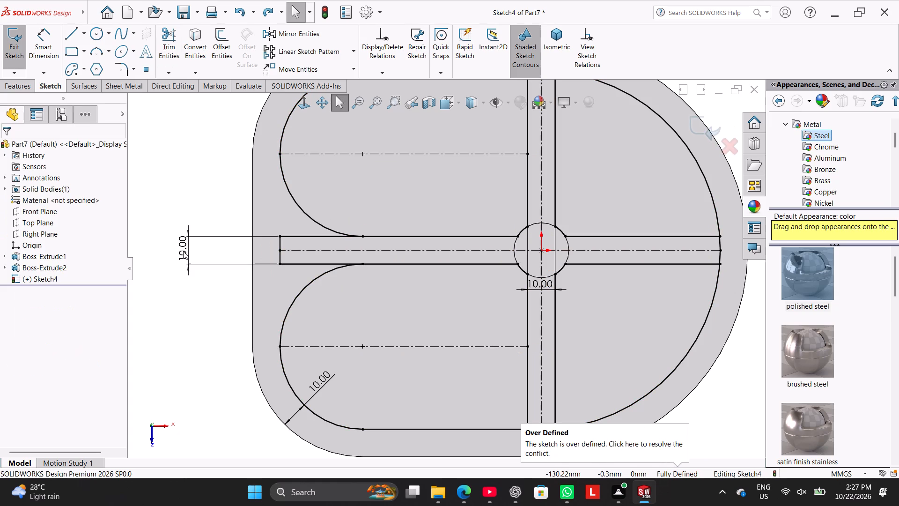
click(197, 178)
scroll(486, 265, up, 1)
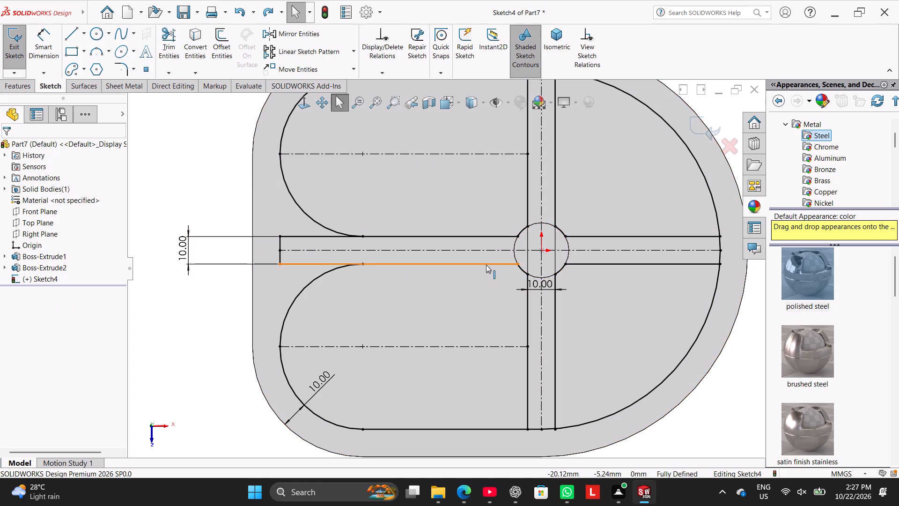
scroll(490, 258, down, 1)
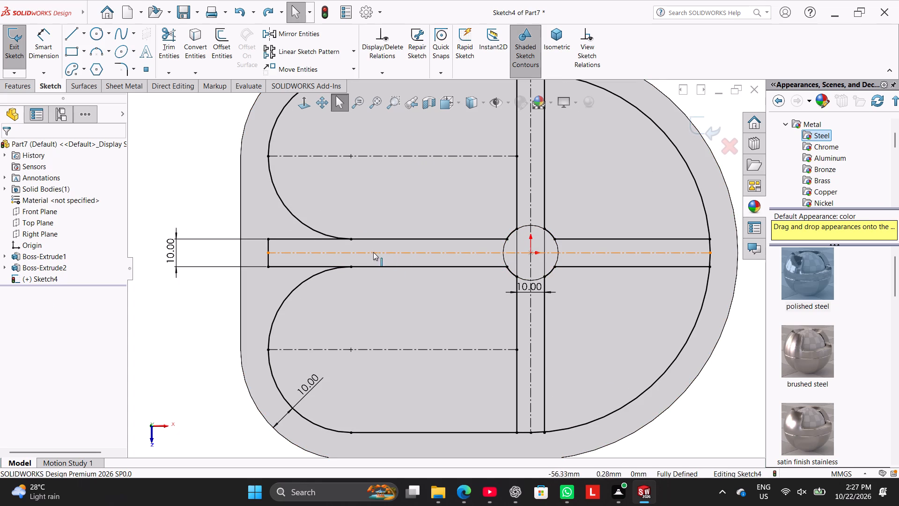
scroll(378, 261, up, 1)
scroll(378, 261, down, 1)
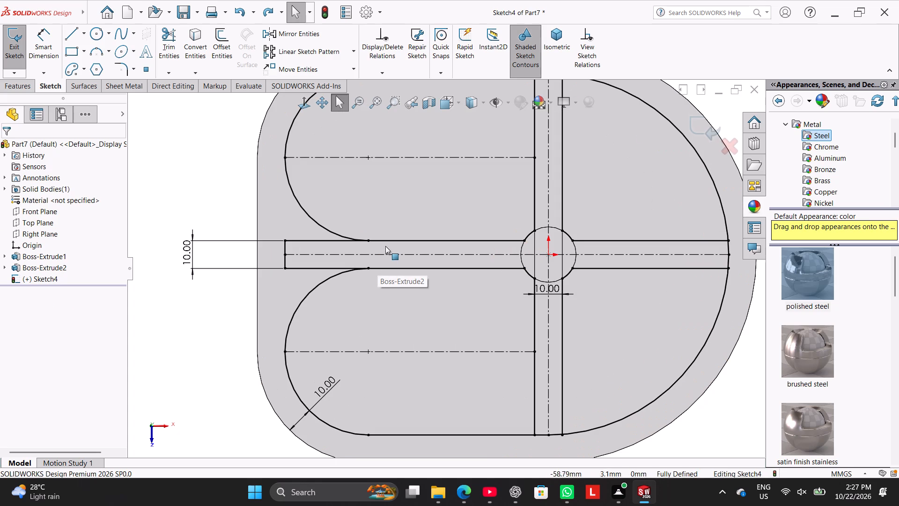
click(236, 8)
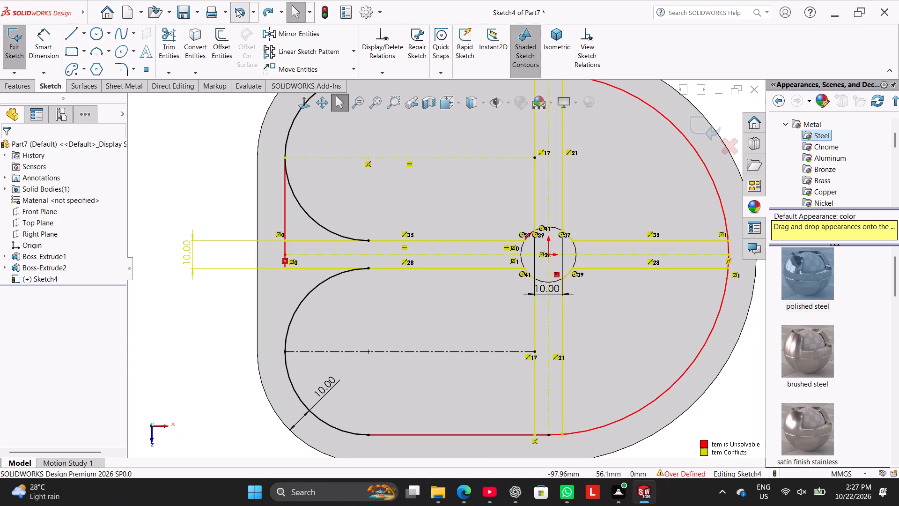
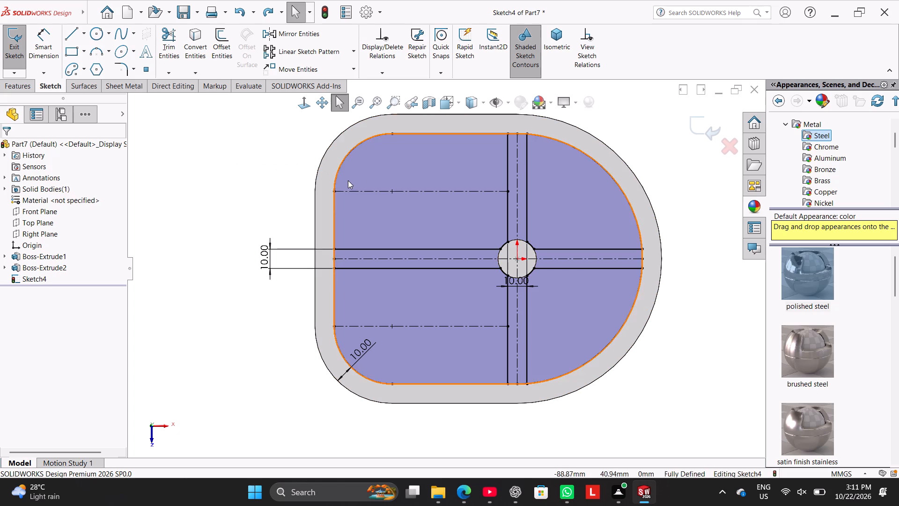
Trim the straight left inner edge above and below the horizontal rib, up to the corner arcs.
click(173, 34)
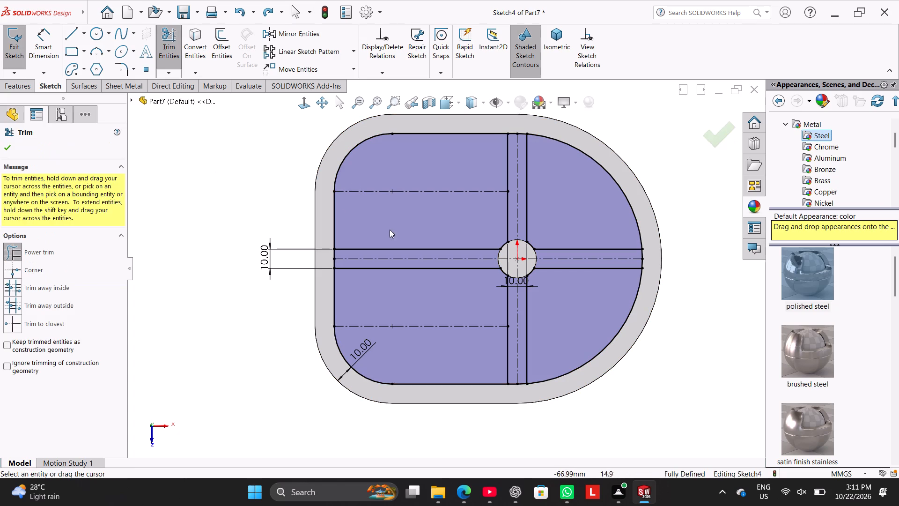
scroll(399, 226, down, 2)
drag(397, 226, 297, 226)
drag(360, 334, 328, 335)
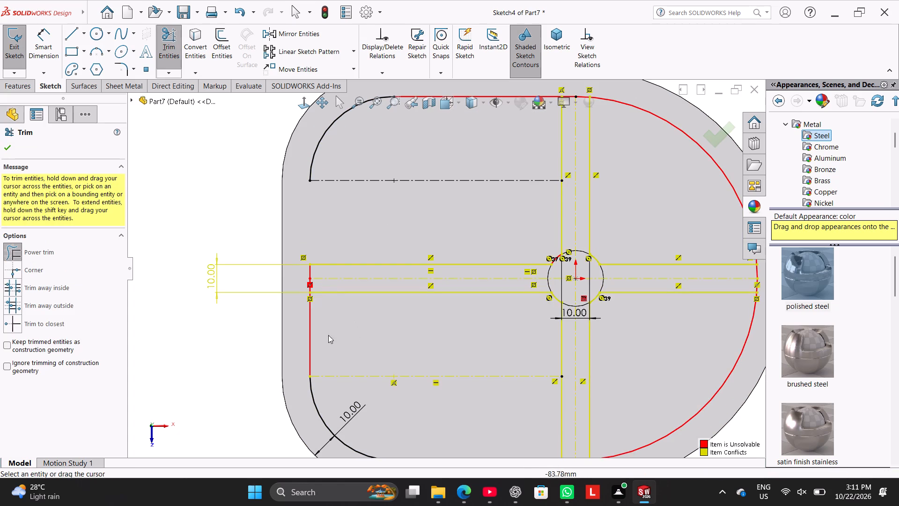
drag(328, 335, 221, 336)
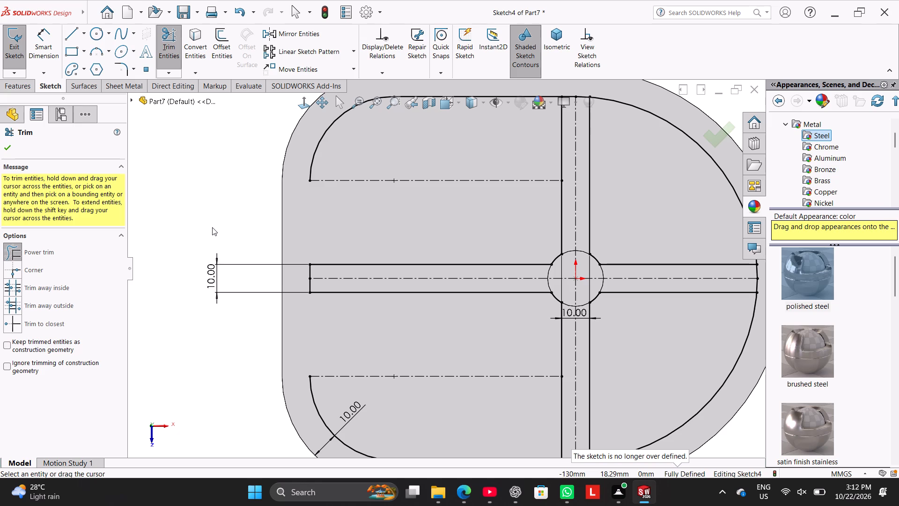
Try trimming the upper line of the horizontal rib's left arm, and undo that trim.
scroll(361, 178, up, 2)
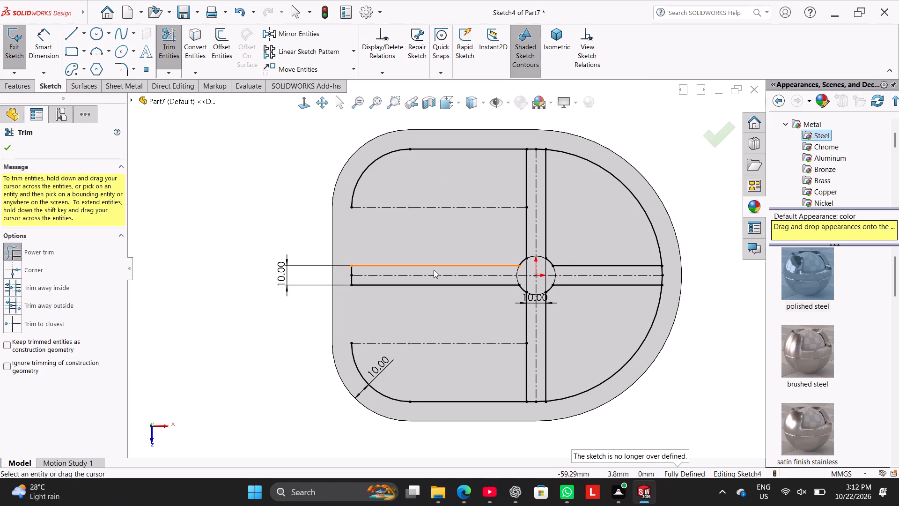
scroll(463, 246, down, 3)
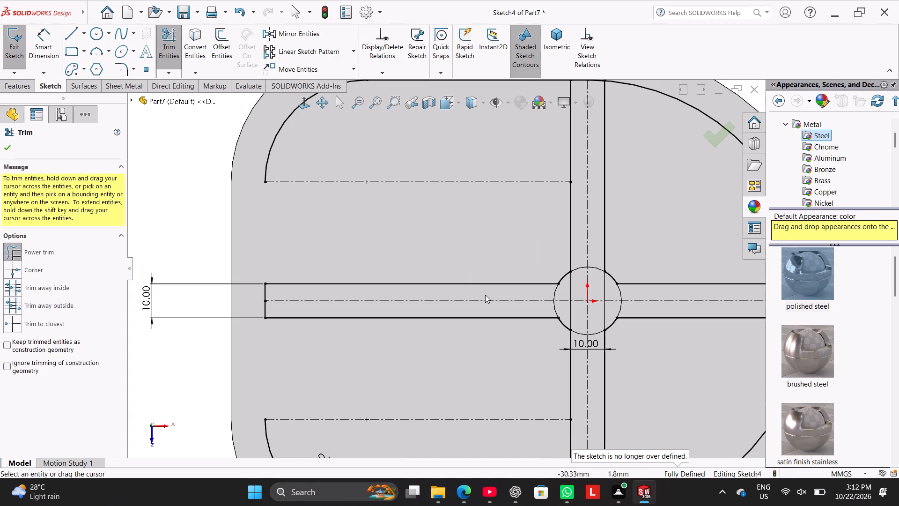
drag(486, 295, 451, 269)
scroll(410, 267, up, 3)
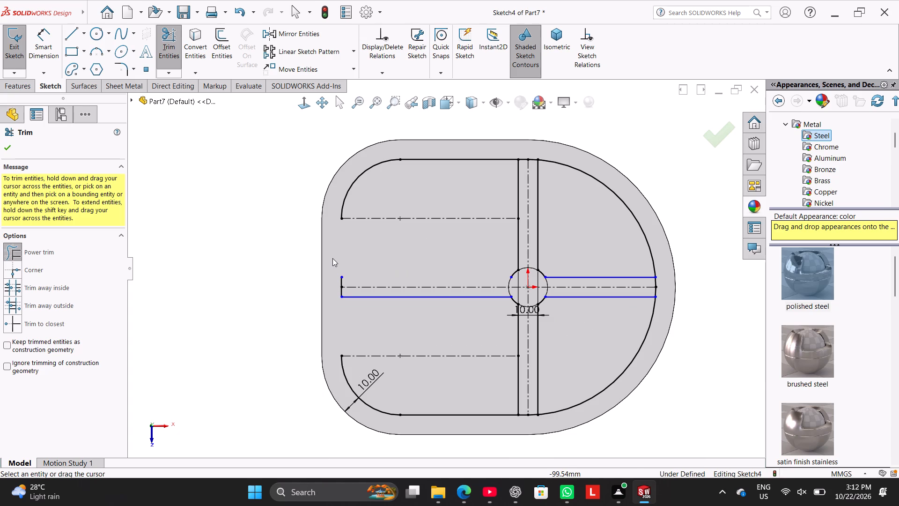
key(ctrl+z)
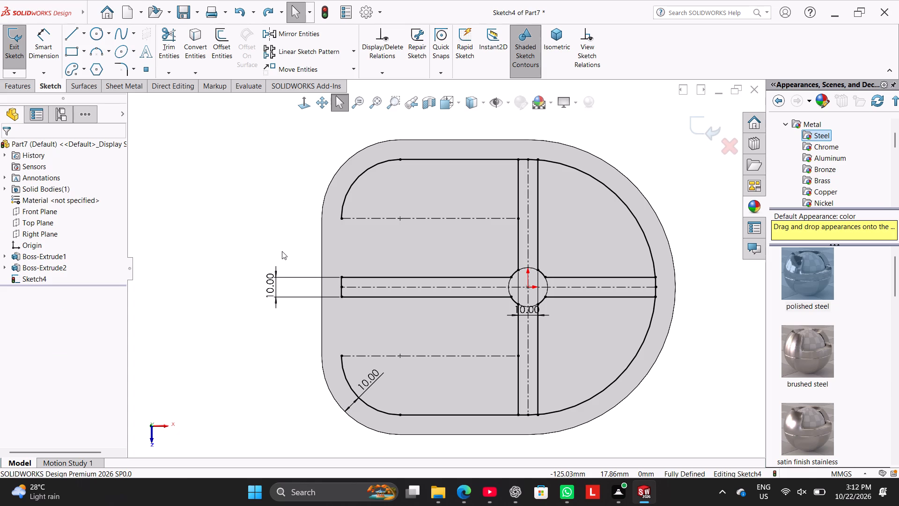
Mirror the upper-left corner arc about the upper horizontal construction line.
ctrl+click(412, 222)
click(265, 184)
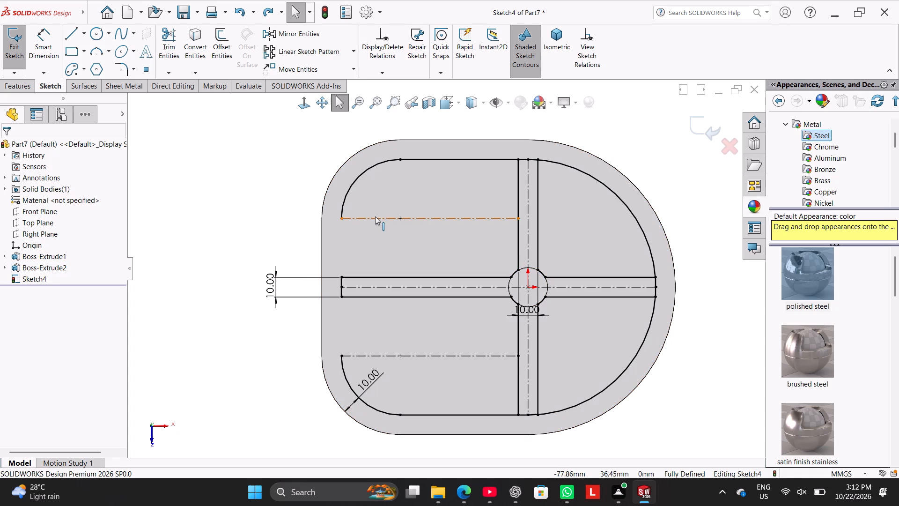
ctrl+click(375, 216)
ctrl+click(363, 174)
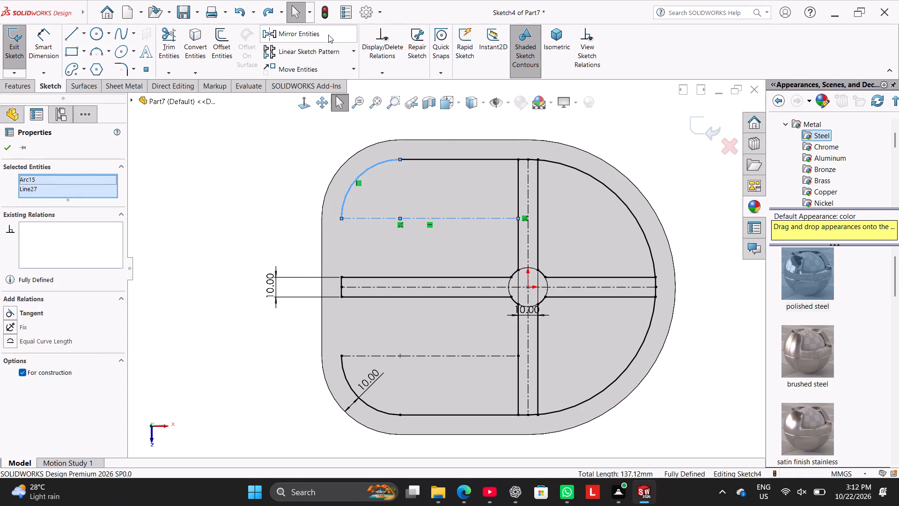
click(328, 31)
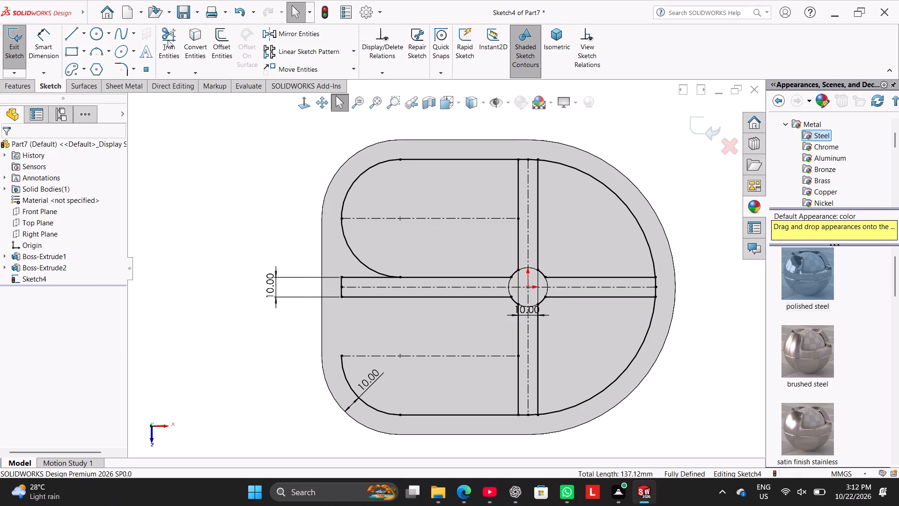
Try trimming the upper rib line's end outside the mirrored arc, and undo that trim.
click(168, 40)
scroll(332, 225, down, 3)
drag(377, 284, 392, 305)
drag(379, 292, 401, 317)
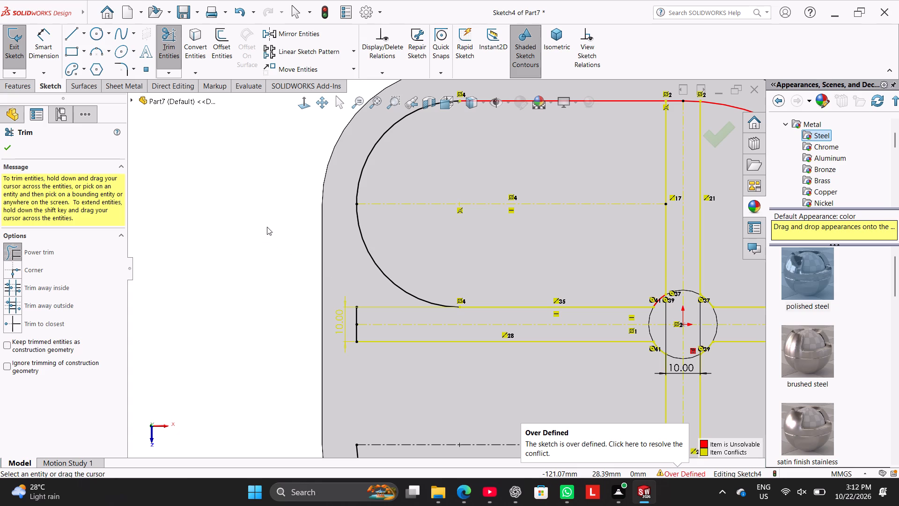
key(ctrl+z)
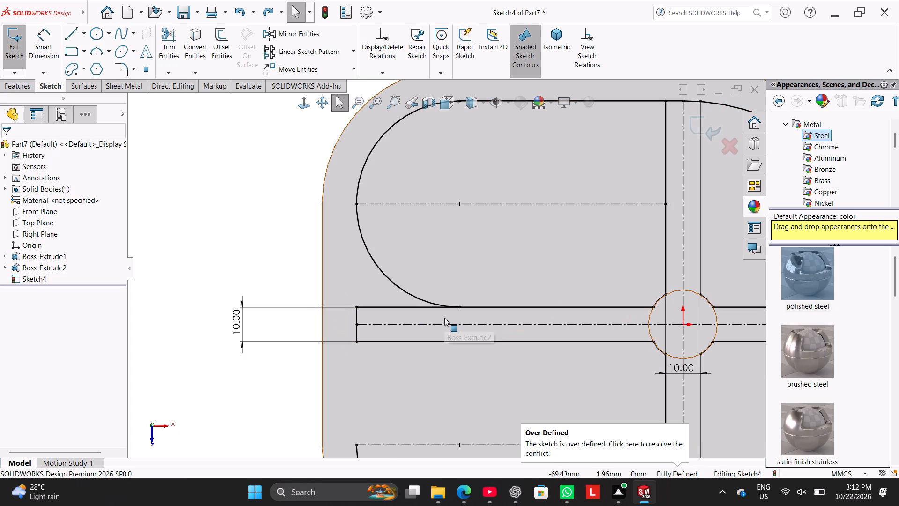
Trim away the whole upper line of the horizontal rib's left arm, from the central circle to its outer end.
scroll(444, 318, up, 2)
drag(482, 279, 488, 306)
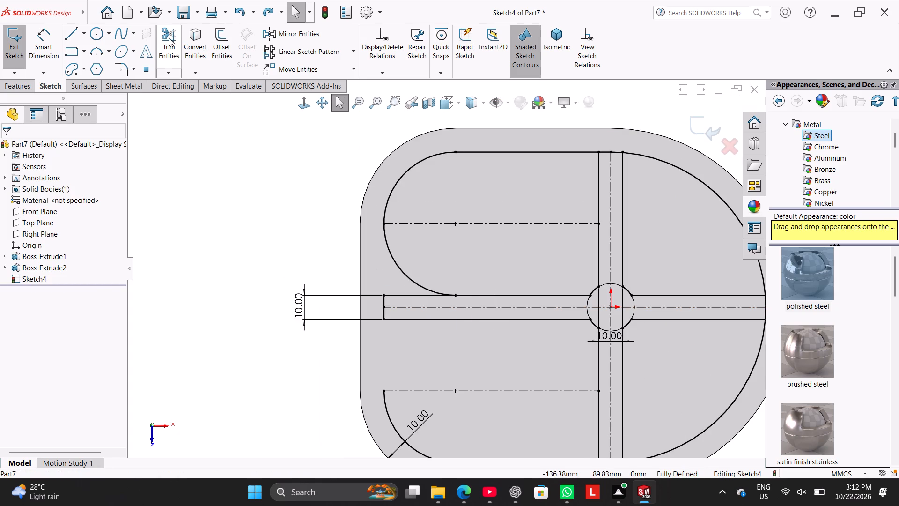
click(163, 36)
scroll(523, 250, down, 3)
drag(525, 274, 529, 320)
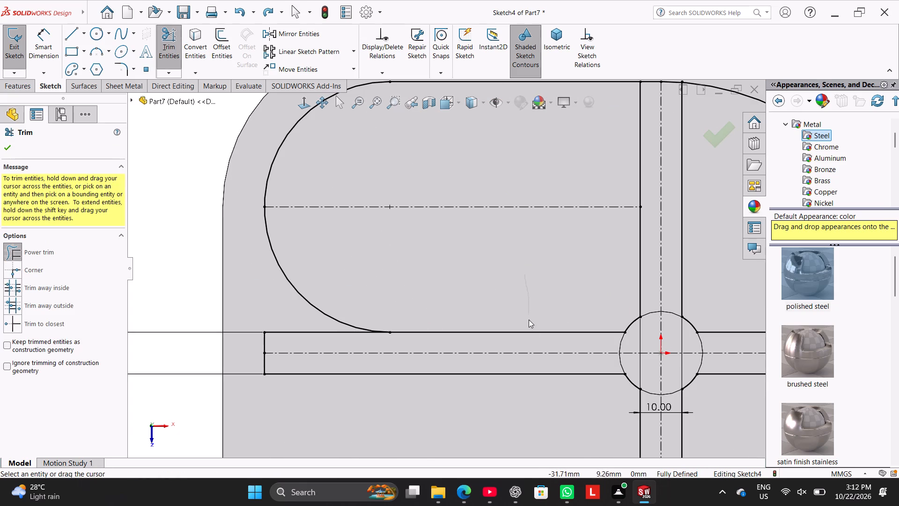
drag(529, 320, 526, 340)
drag(323, 324, 338, 344)
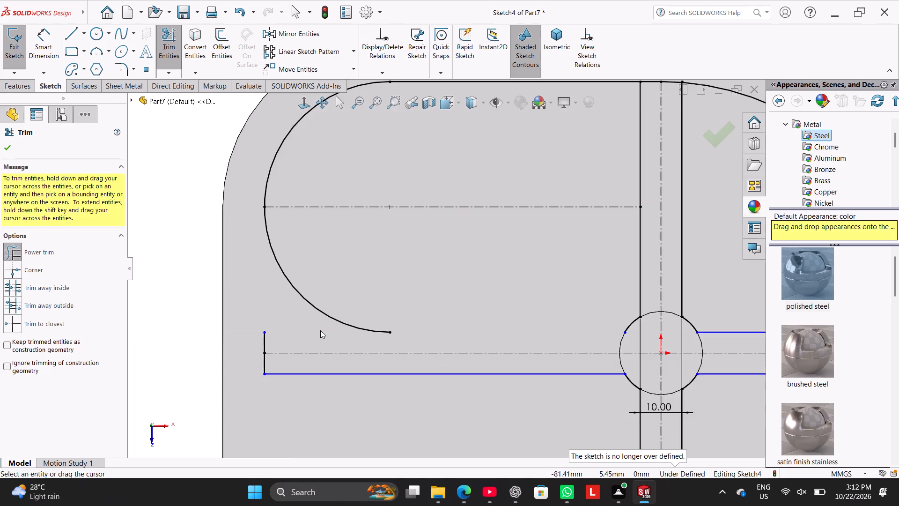
scroll(320, 330, up, 4)
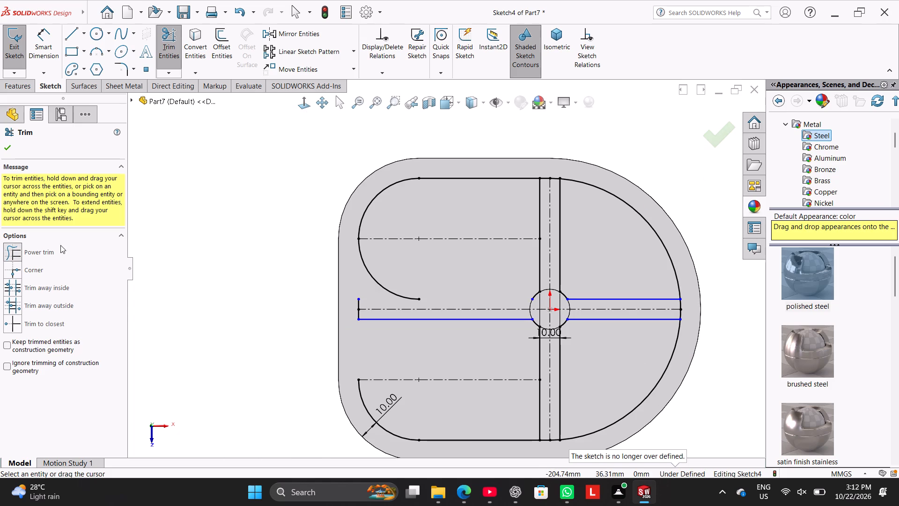
click(7, 149)
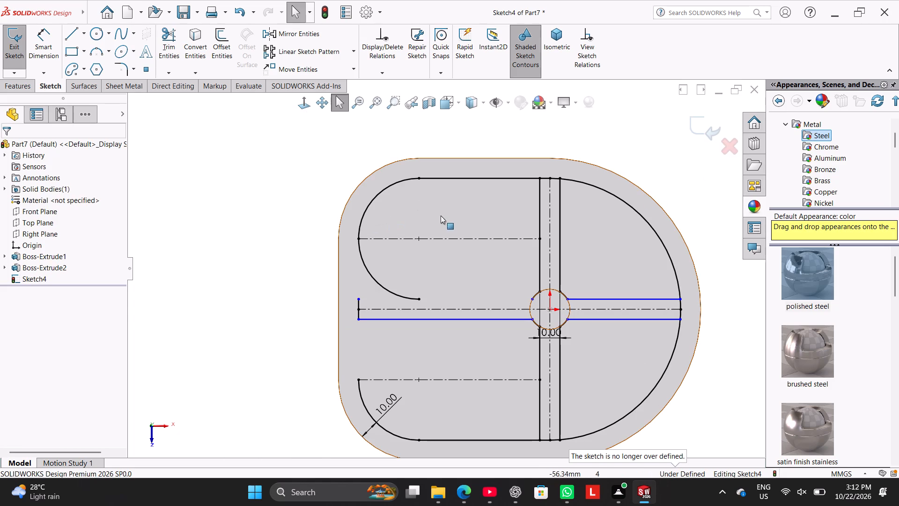
Mirror the upper straight inner edge about the upper horizontal construction line.
ctrl+click(462, 239)
ctrl+click(461, 179)
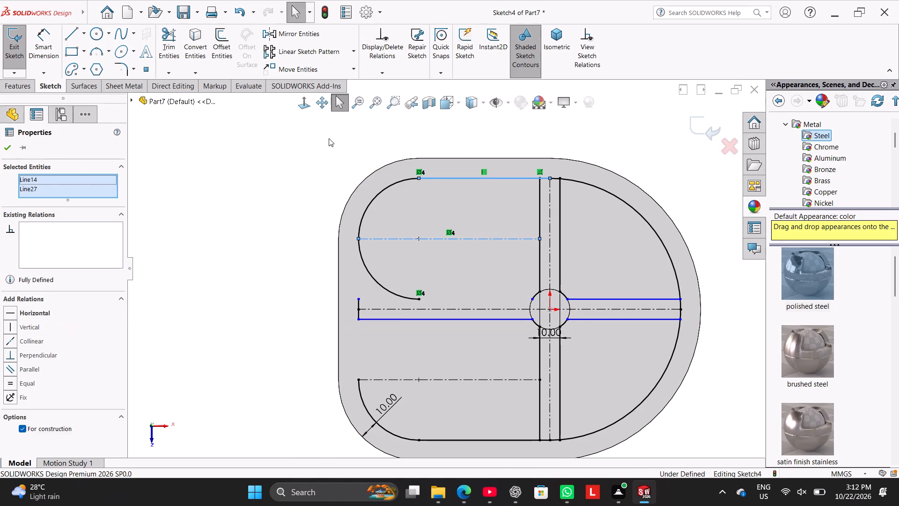
click(329, 41)
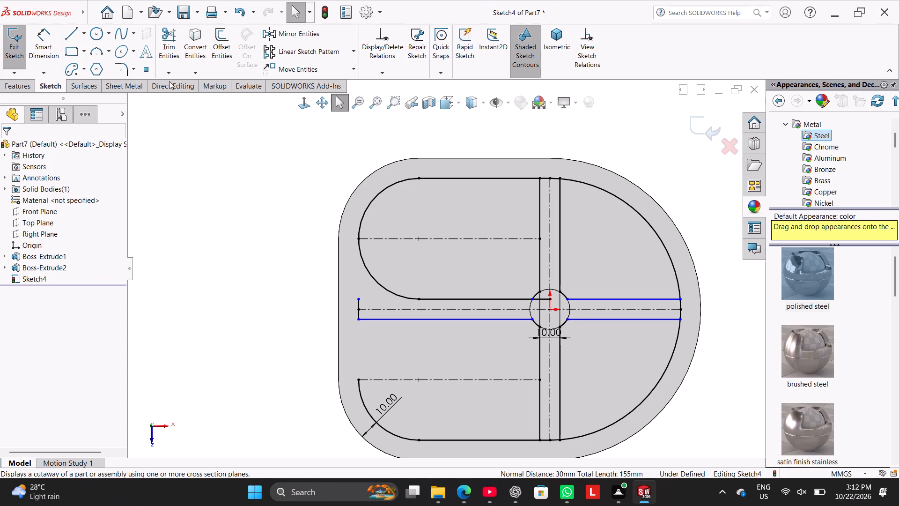
Trim the end of the mirrored line that runs inside the central circle, and finish trimming.
drag(169, 48, 175, 63)
scroll(718, 403, down, 4)
scroll(275, 152, up, 2)
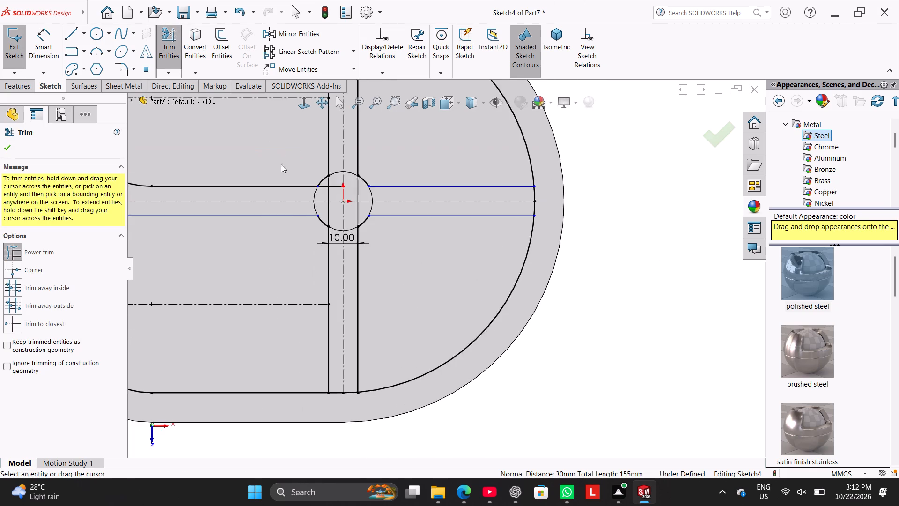
scroll(288, 176, down, 3)
drag(391, 194, 395, 224)
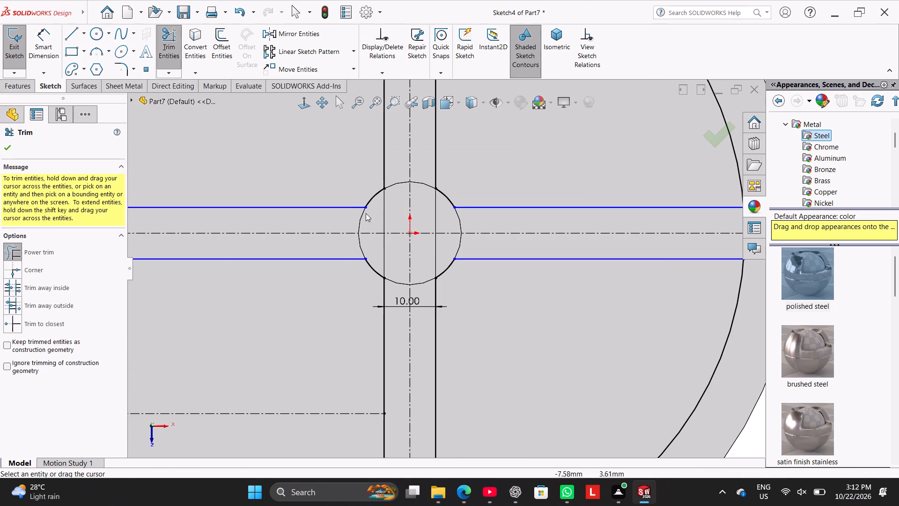
scroll(345, 199, up, 7)
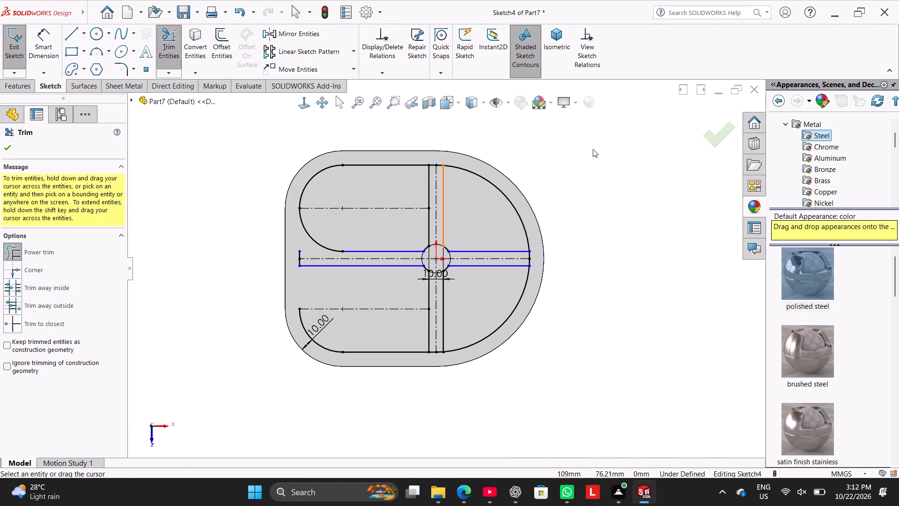
right_click(592, 149)
click(606, 179)
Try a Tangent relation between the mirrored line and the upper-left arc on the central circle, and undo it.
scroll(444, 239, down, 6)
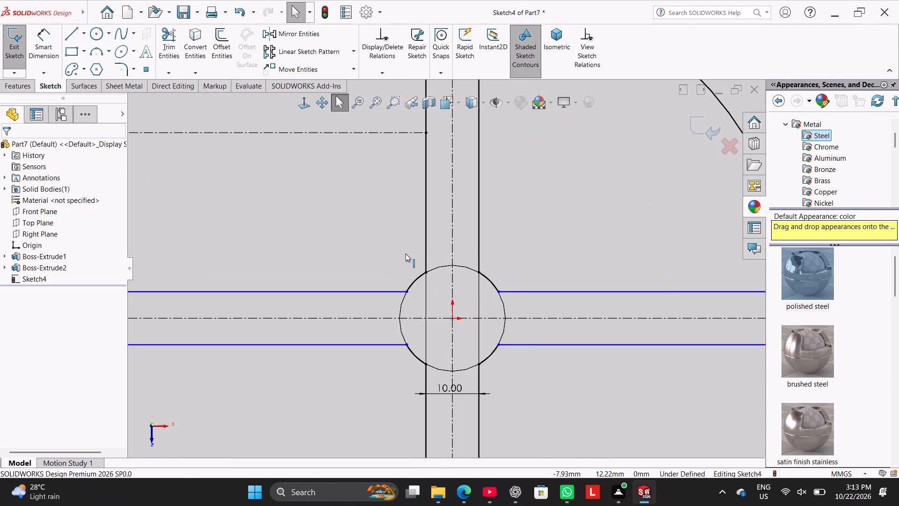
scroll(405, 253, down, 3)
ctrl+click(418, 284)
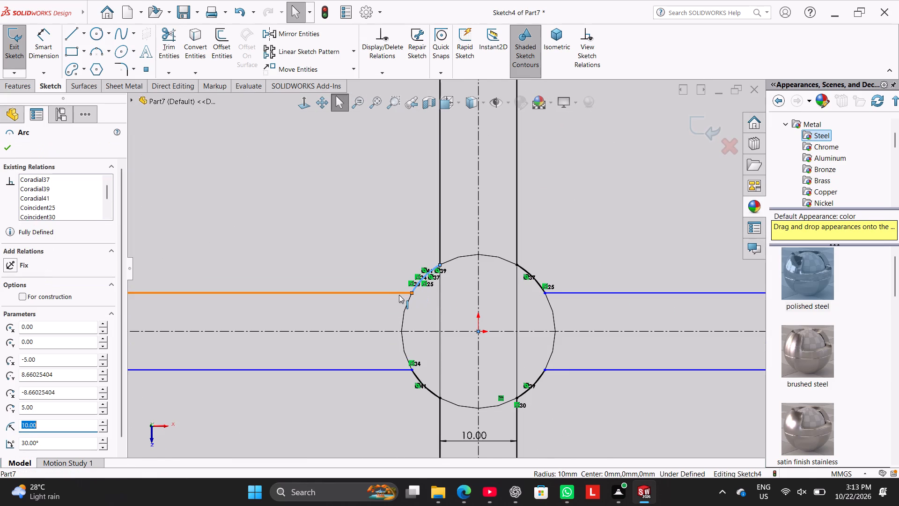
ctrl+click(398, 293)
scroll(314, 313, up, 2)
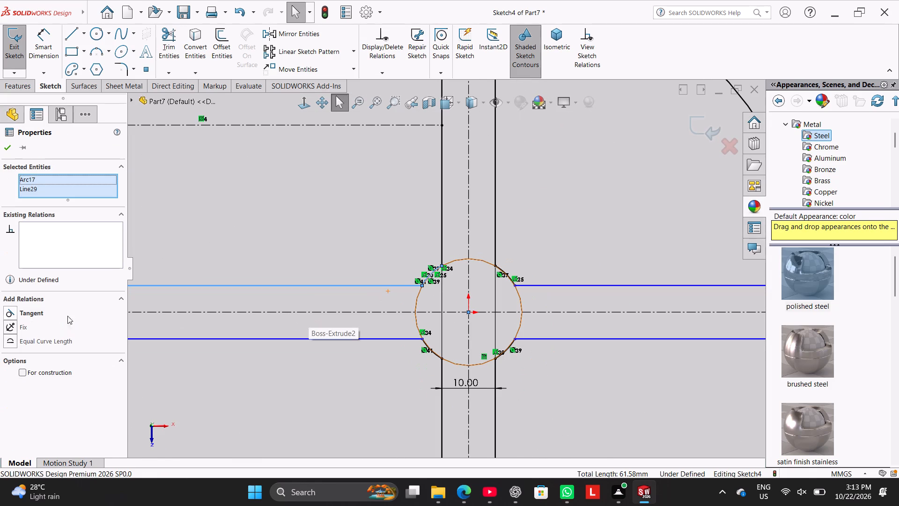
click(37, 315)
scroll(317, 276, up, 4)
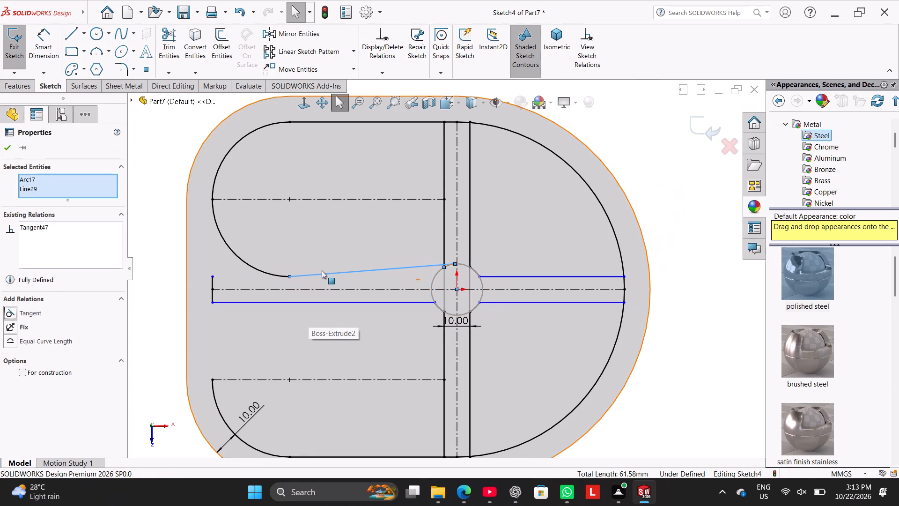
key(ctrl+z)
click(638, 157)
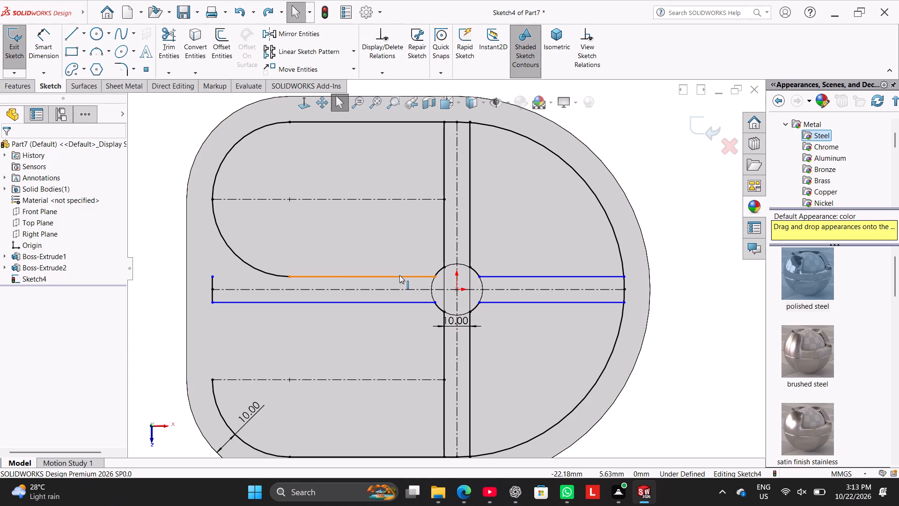
Delete the lower line of the horizontal rib's left arm.
scroll(321, 259, up, 2)
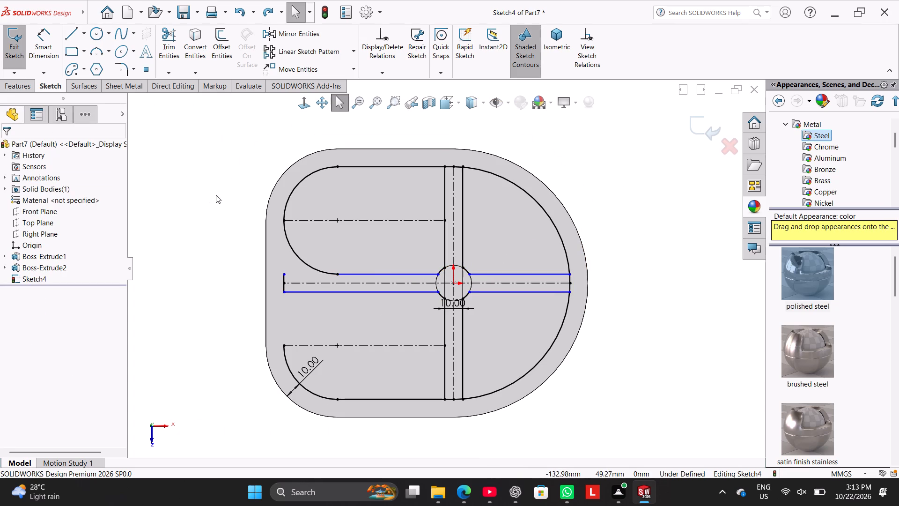
right_click(314, 291)
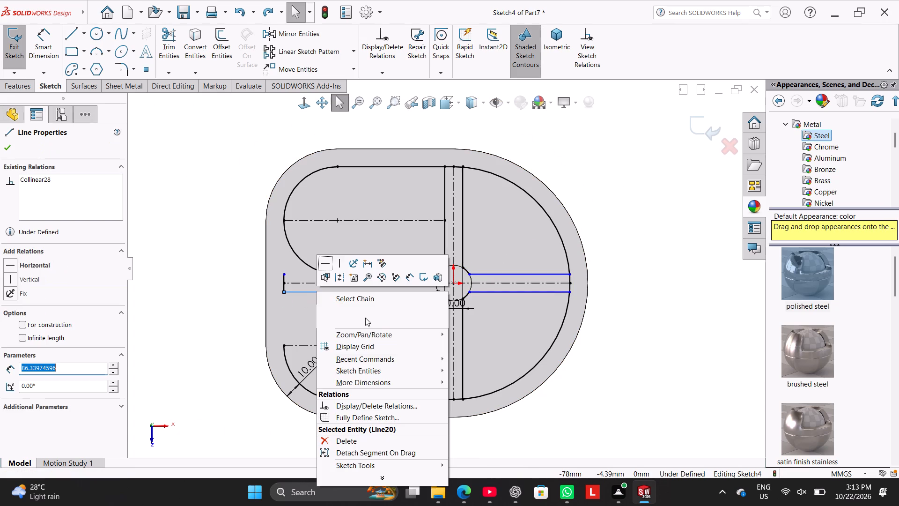
click(372, 440)
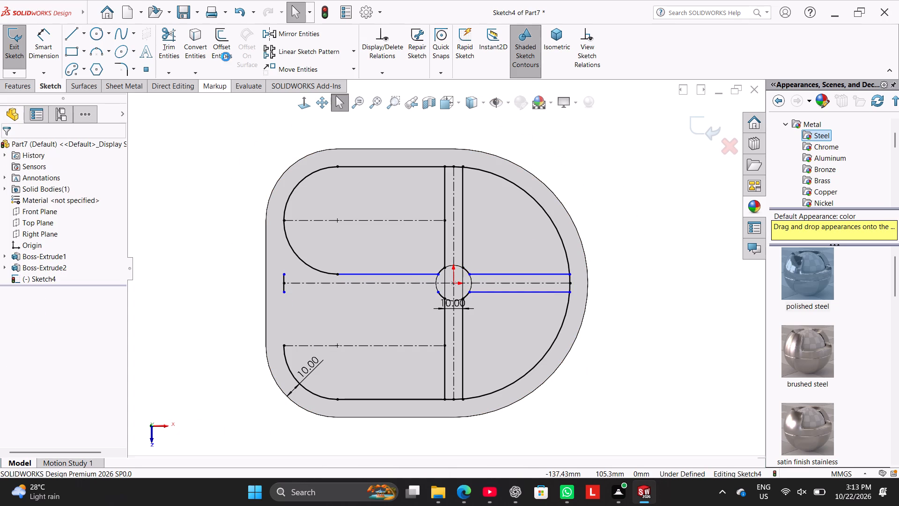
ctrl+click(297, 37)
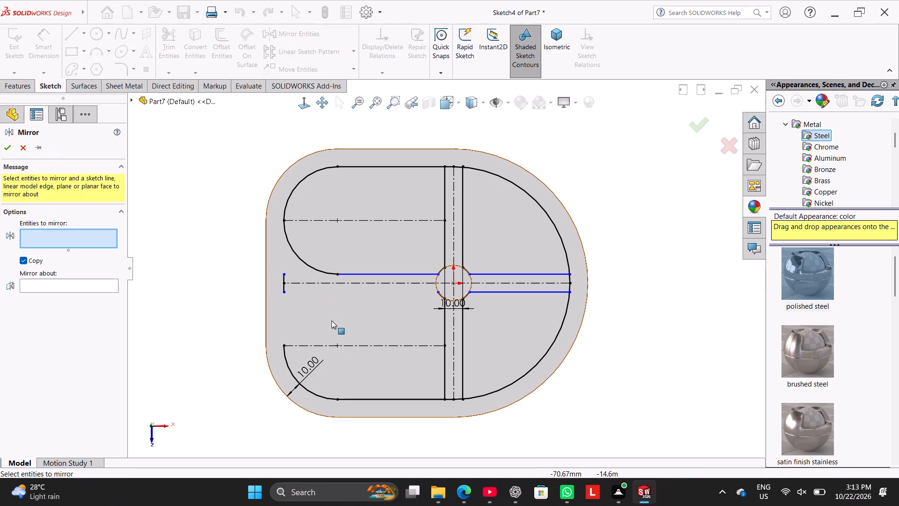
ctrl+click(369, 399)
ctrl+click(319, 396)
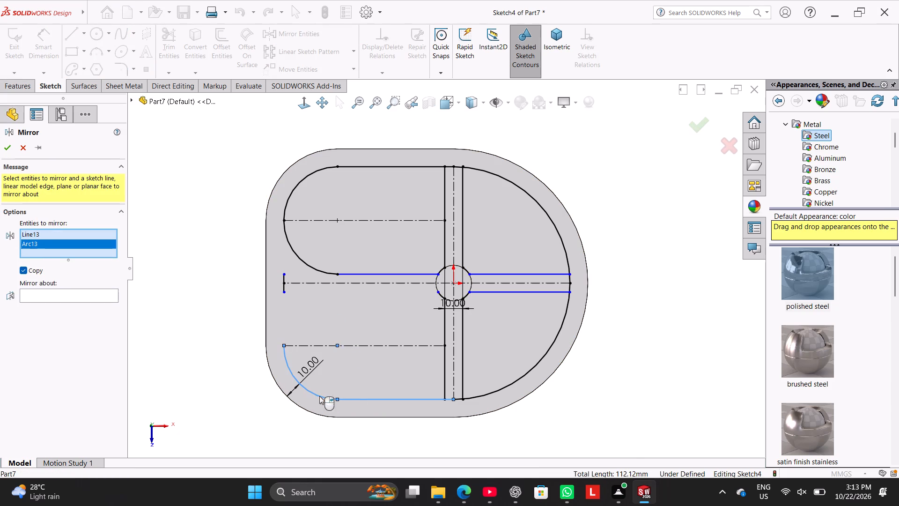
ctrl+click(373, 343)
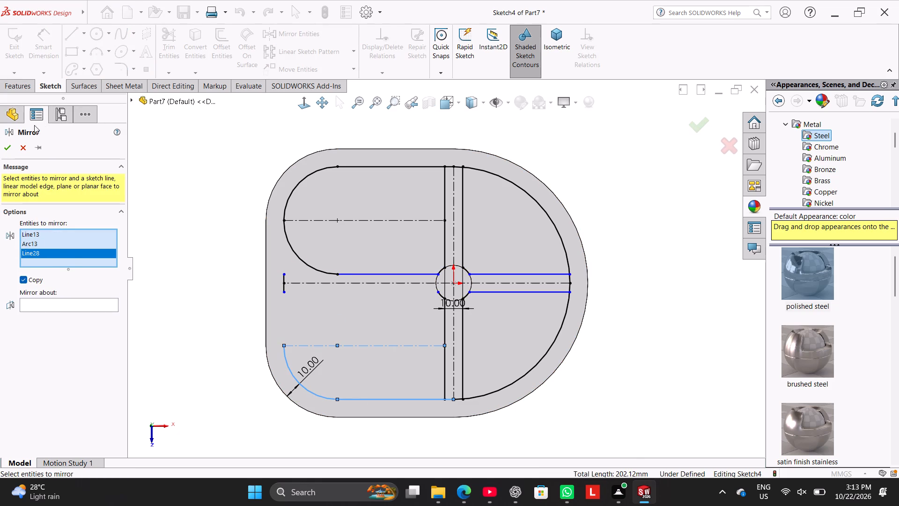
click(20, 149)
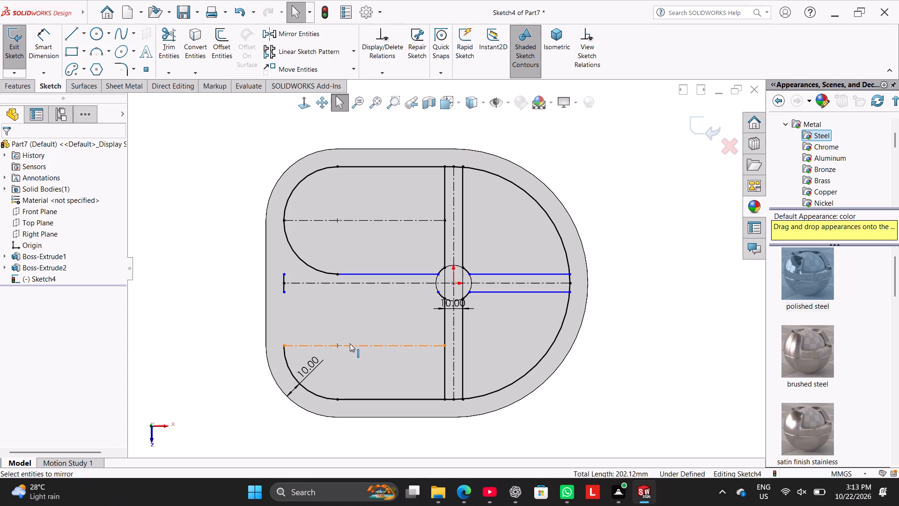
Mirror the lower-left pocket's bottom arc and straight edge about the lower horizontal construction line.
ctrl+click(350, 343)
ctrl+click(357, 396)
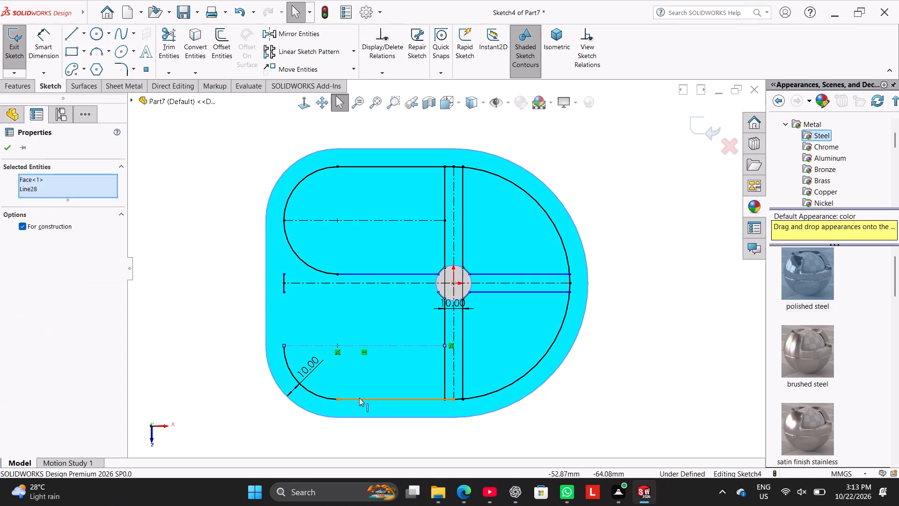
click(179, 329)
ctrl+click(288, 362)
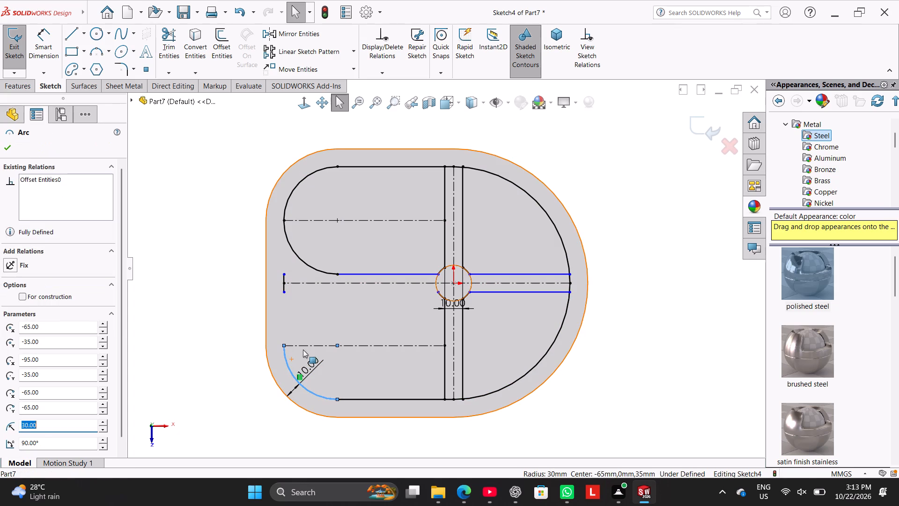
ctrl+click(308, 346)
ctrl+click(361, 399)
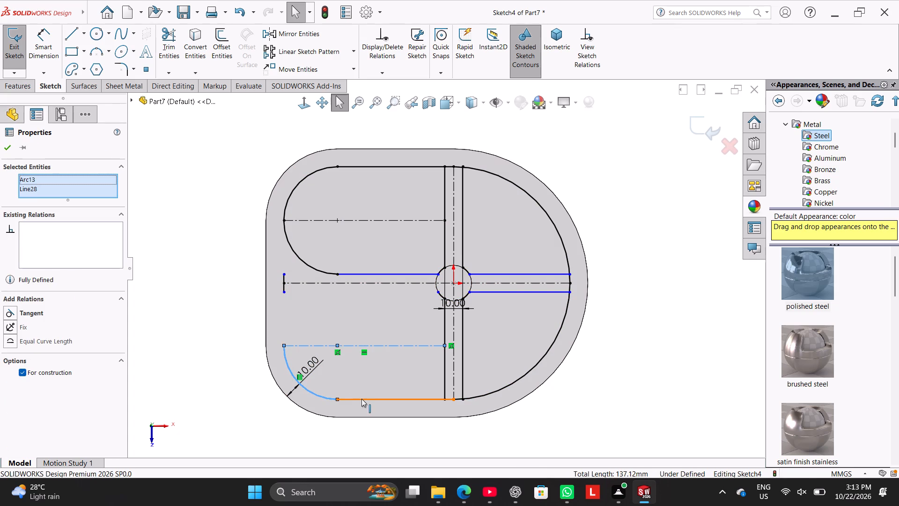
click(301, 39)
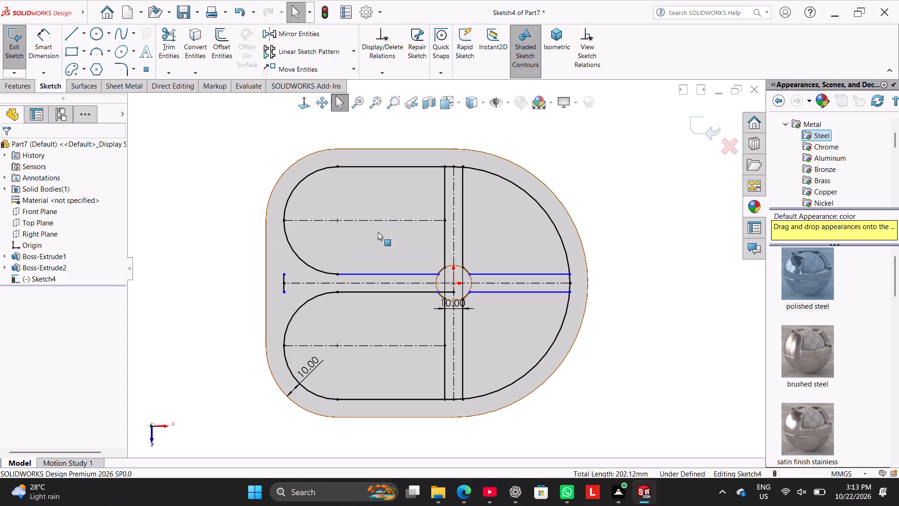
Trim the end of the new mirrored line that runs inside the central circle.
click(171, 31)
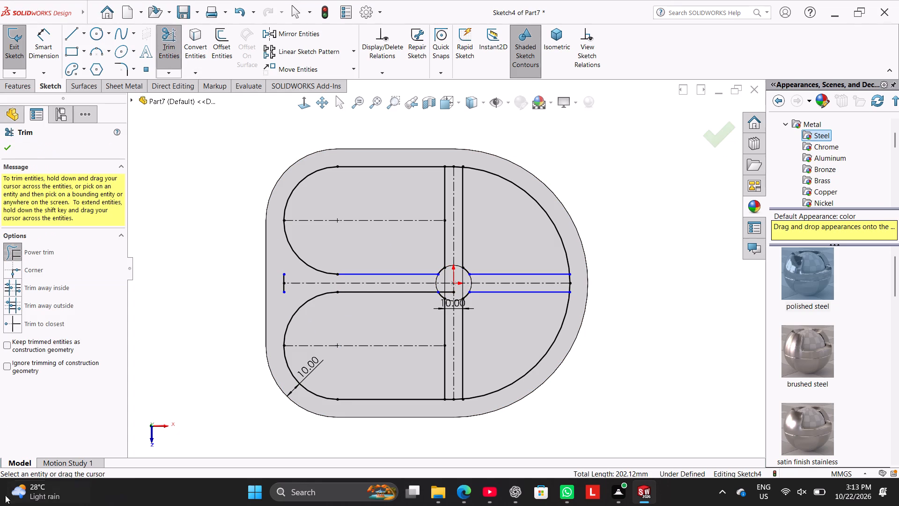
scroll(460, 280, down, 6)
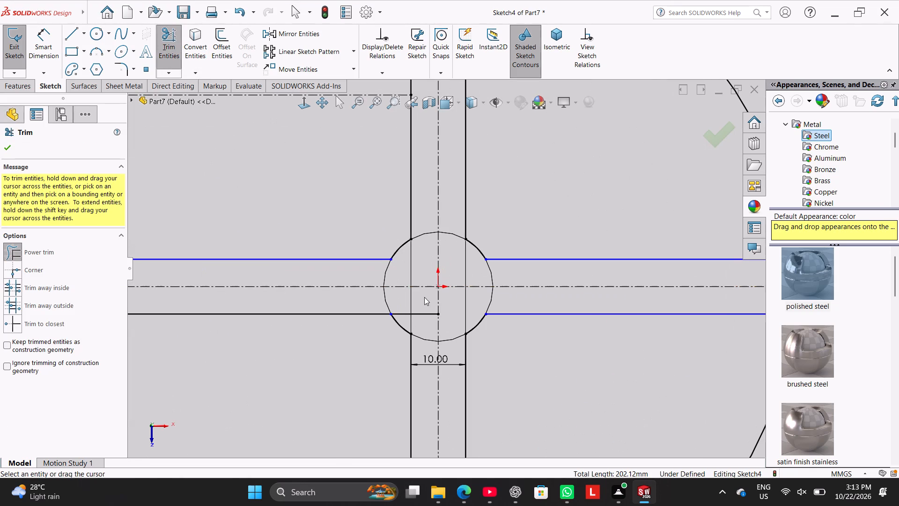
drag(424, 297, 423, 330)
scroll(405, 316, up, 5)
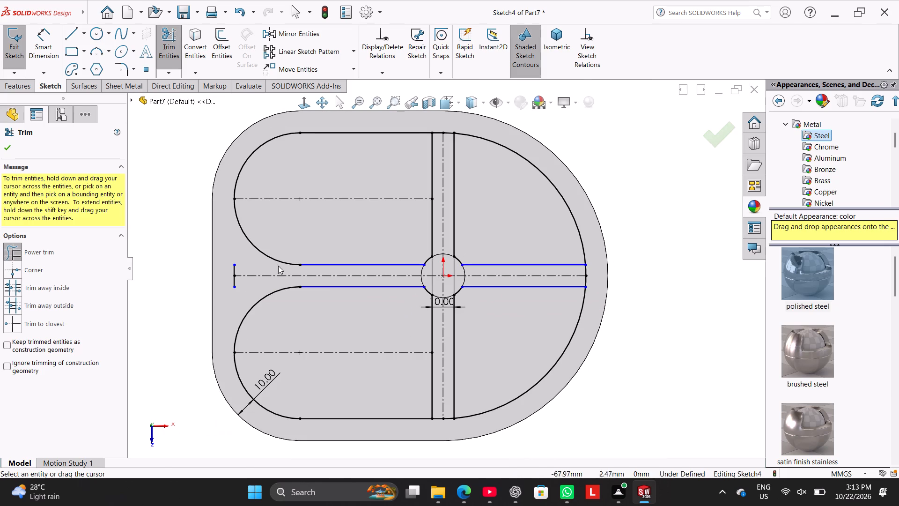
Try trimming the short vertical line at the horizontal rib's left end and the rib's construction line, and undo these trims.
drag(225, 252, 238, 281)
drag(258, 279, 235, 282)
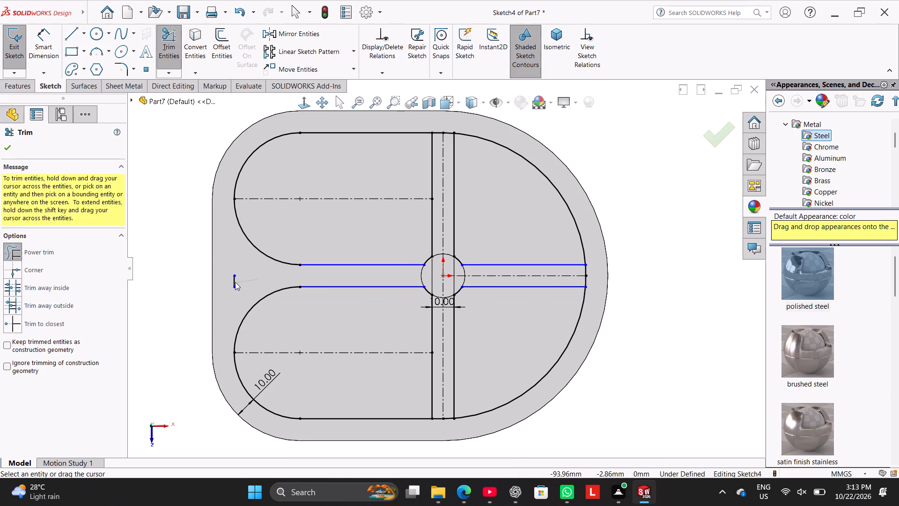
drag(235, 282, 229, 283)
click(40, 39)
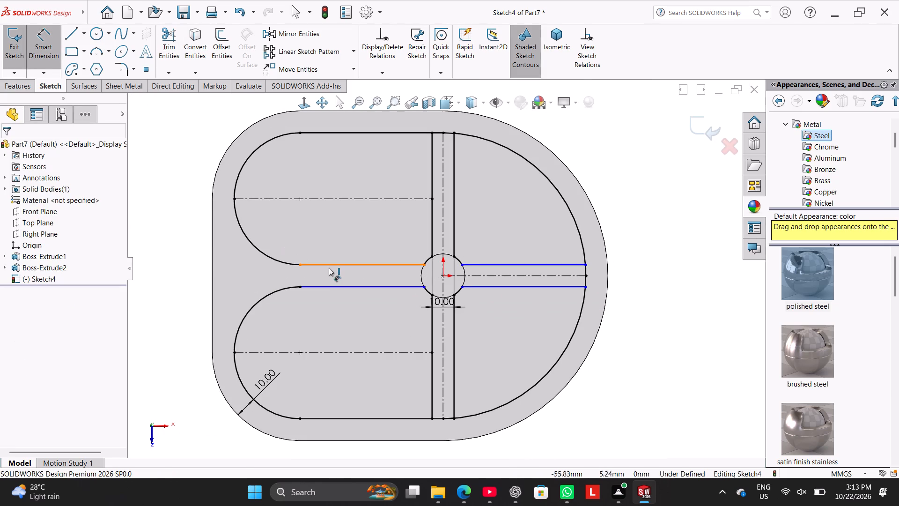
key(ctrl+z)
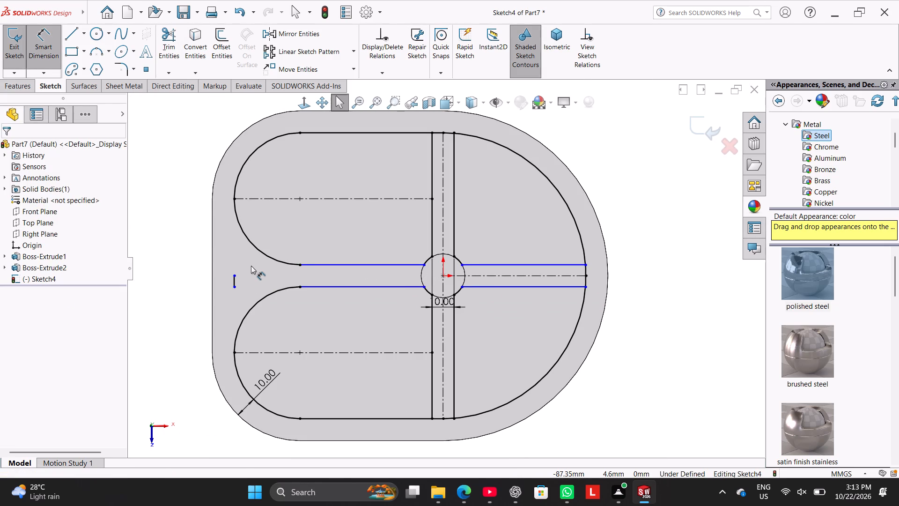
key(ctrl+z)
Trim away both halves of the short vertical line at the horizontal rib's left end, and finish trimming.
drag(165, 39, 169, 53)
scroll(255, 362, down, 4)
drag(294, 165, 254, 166)
drag(276, 129, 255, 141)
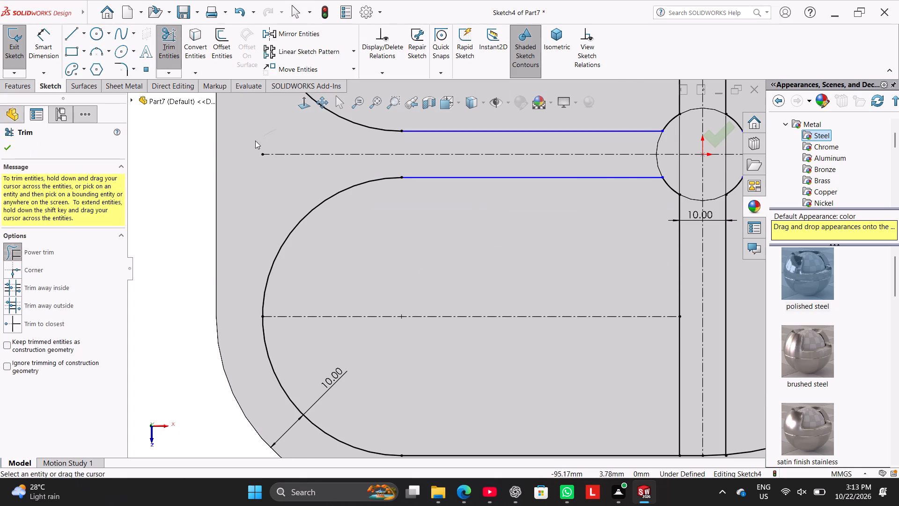
drag(255, 141, 244, 148)
scroll(310, 211, up, 2)
click(187, 206)
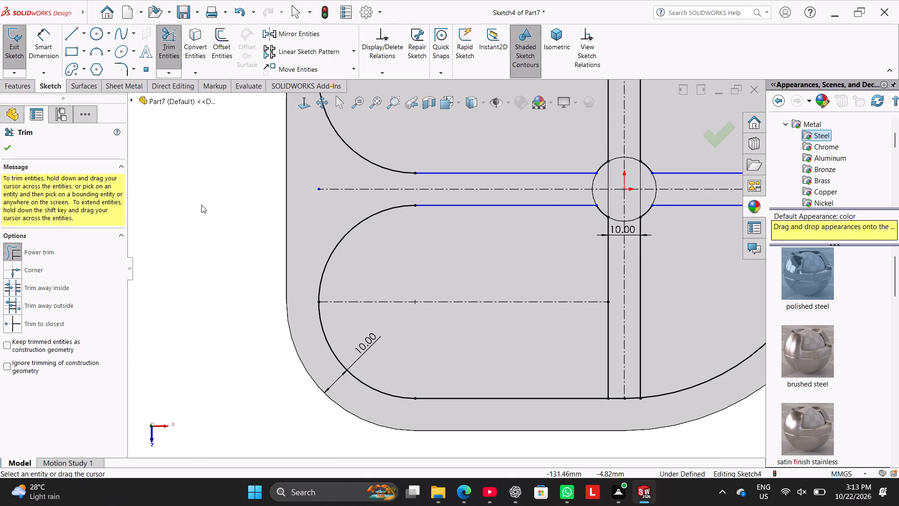
right_click(208, 211)
click(243, 240)
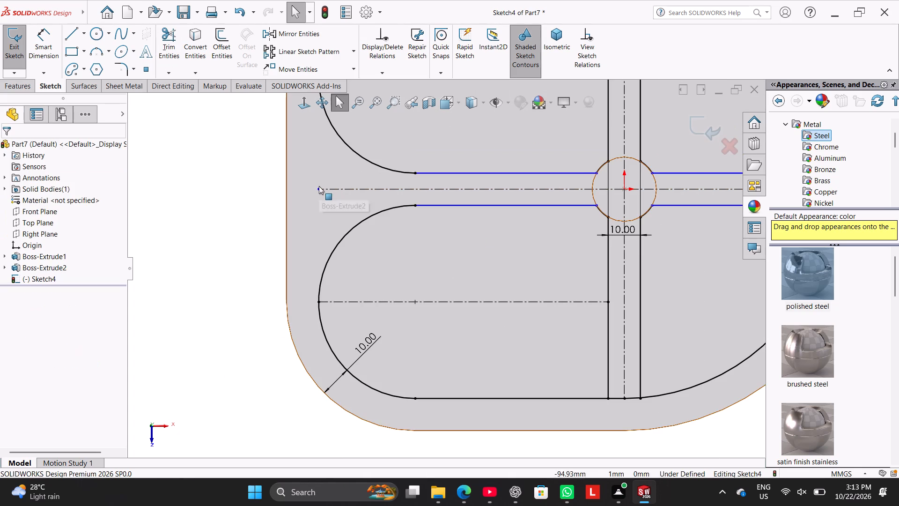
Extend the left end of the rib's horizontal construction line to the plate's straight left edge.
drag(319, 186, 295, 192)
click(228, 201)
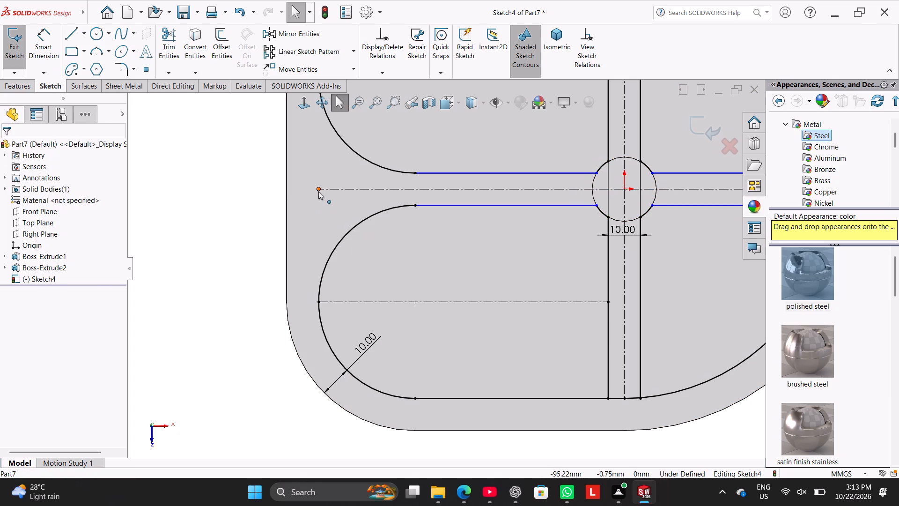
drag(318, 190, 287, 197)
click(243, 208)
scroll(383, 200, up, 1)
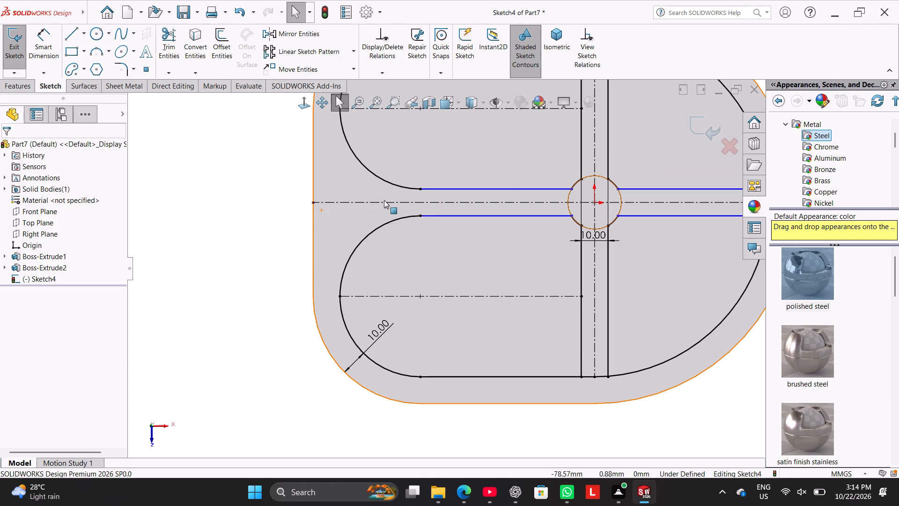
Add a 10 mm dimension between the two lines of the horizontal rib's left arm, and finish dimensioning.
click(50, 43)
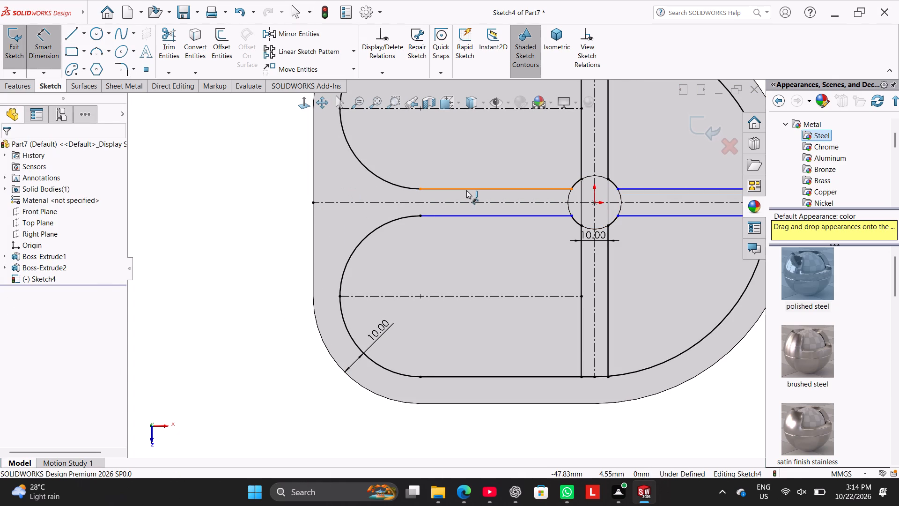
click(466, 190)
click(468, 217)
click(262, 218)
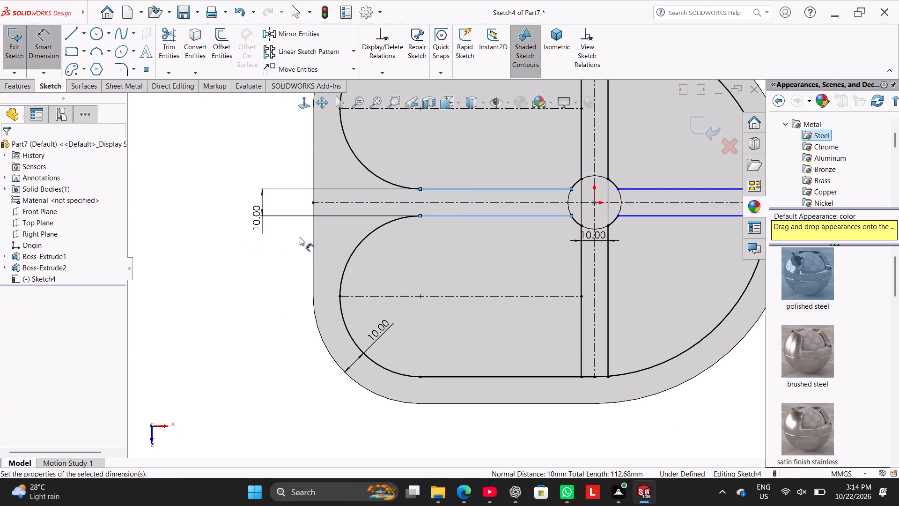
click(273, 159)
scroll(446, 267, up, 3)
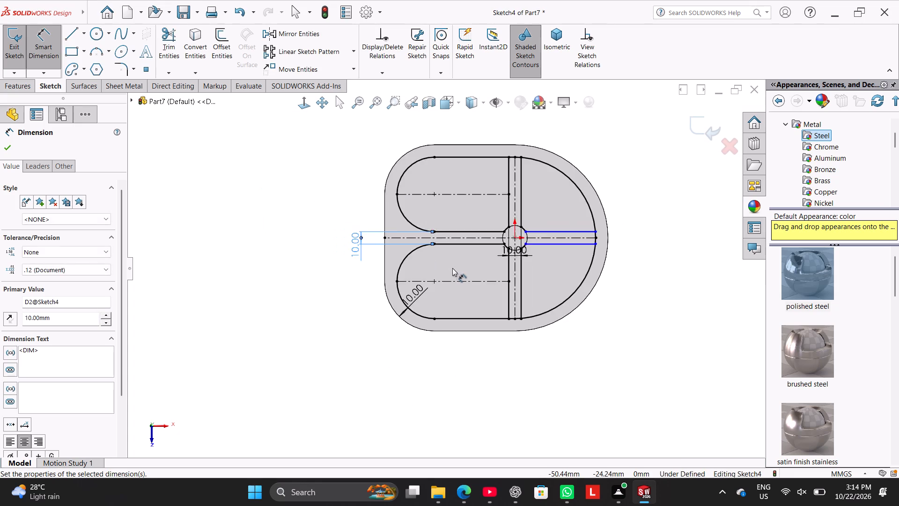
scroll(452, 268, up, 1)
click(355, 317)
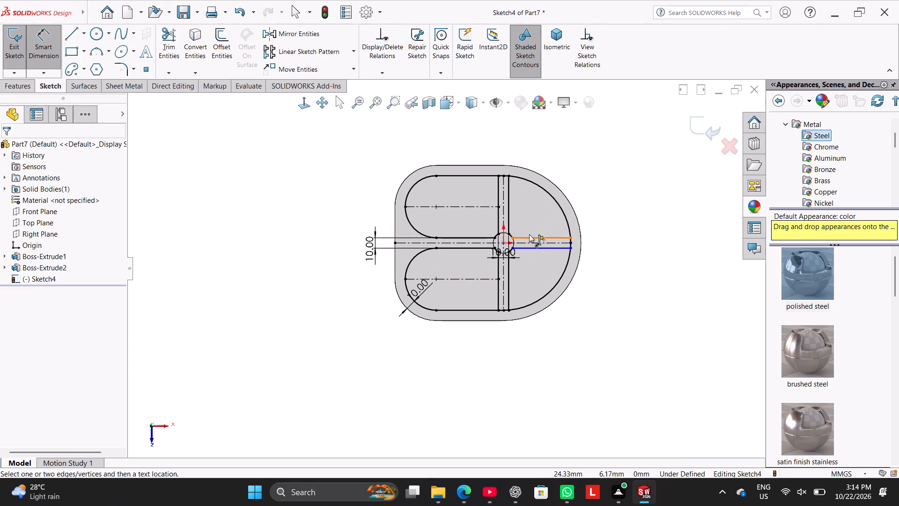
scroll(504, 201, down, 2)
right_click(652, 143)
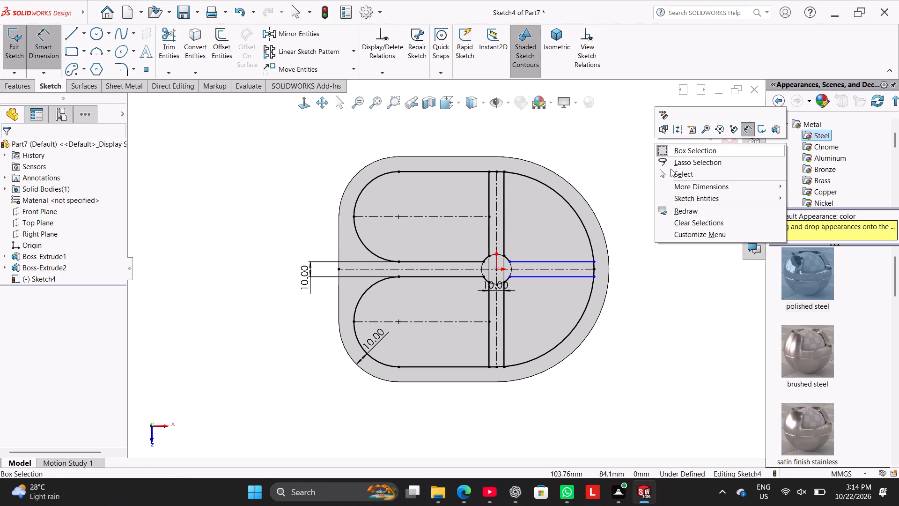
drag(676, 173, 669, 175)
Trim the two segments of the upper inner outline that lie between the vertical rib's lines.
drag(172, 45, 179, 51)
scroll(589, 169, down, 4)
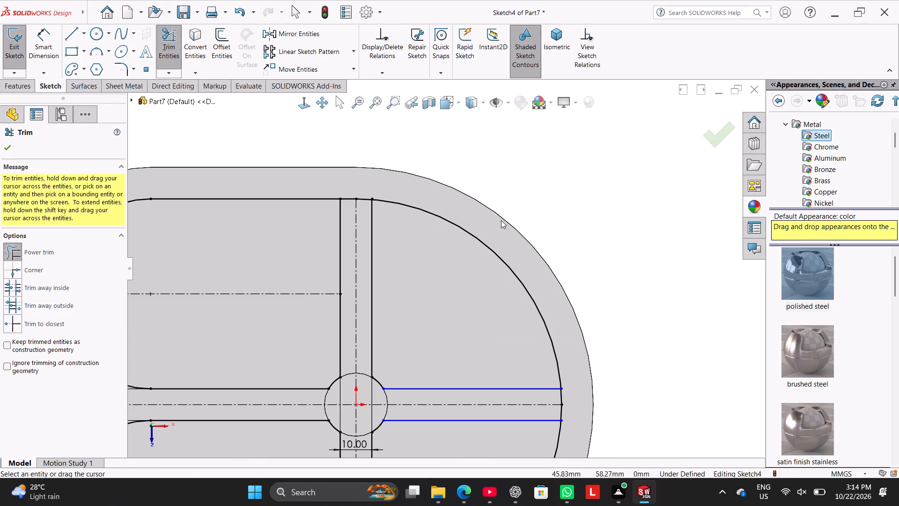
drag(357, 175, 364, 209)
drag(347, 184, 350, 212)
scroll(376, 227, up, 5)
scroll(450, 337, up, 2)
Trim the two segments of the lower inner outline that lie between the vertical rib's lines.
scroll(448, 394, down, 4)
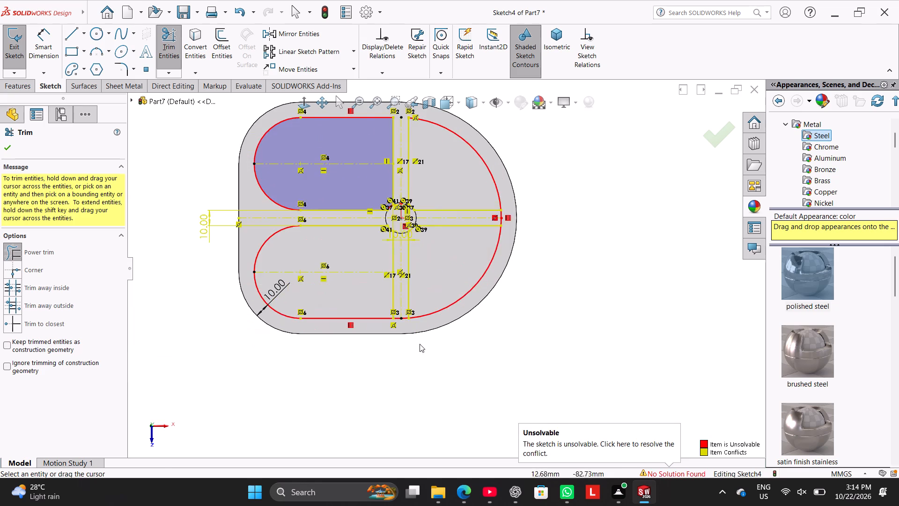
scroll(420, 344, down, 4)
drag(384, 232, 400, 286)
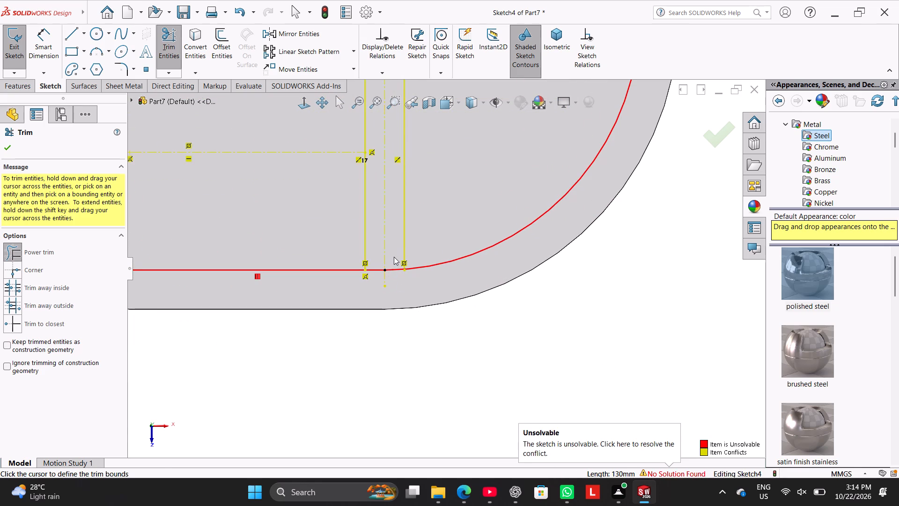
drag(394, 256, 395, 295)
drag(378, 259, 381, 294)
scroll(412, 293, up, 6)
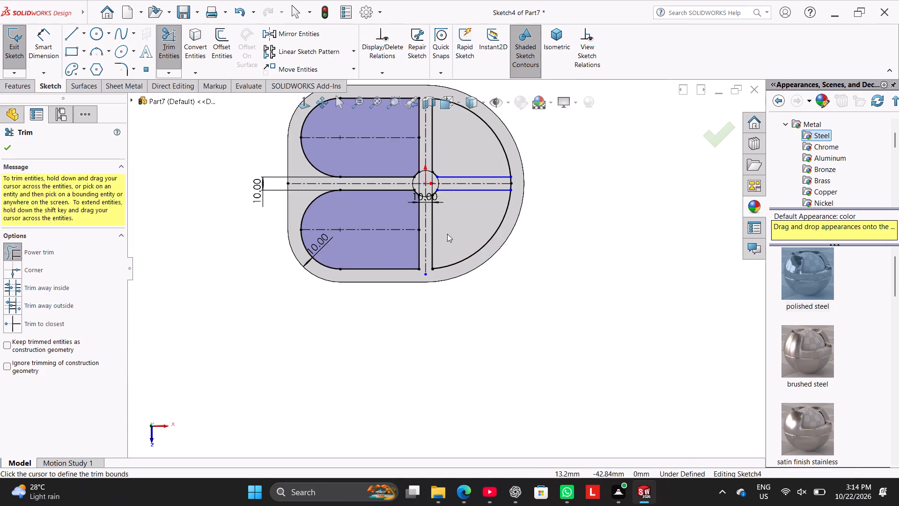
Finish trimming and align the lower end of the vertical construction line with the bottom ends of the vertical rib's lines.
scroll(447, 234, up, 3)
scroll(449, 201, down, 3)
scroll(449, 371, down, 2)
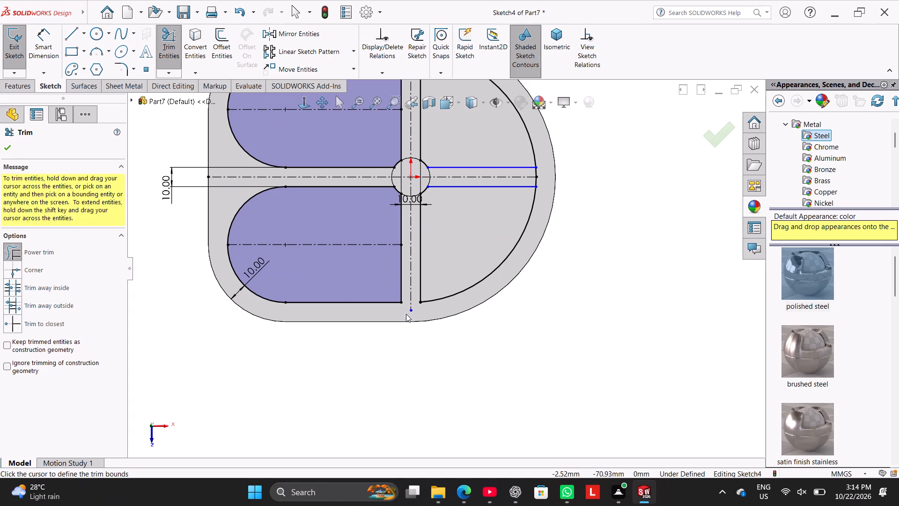
drag(411, 311, 415, 286)
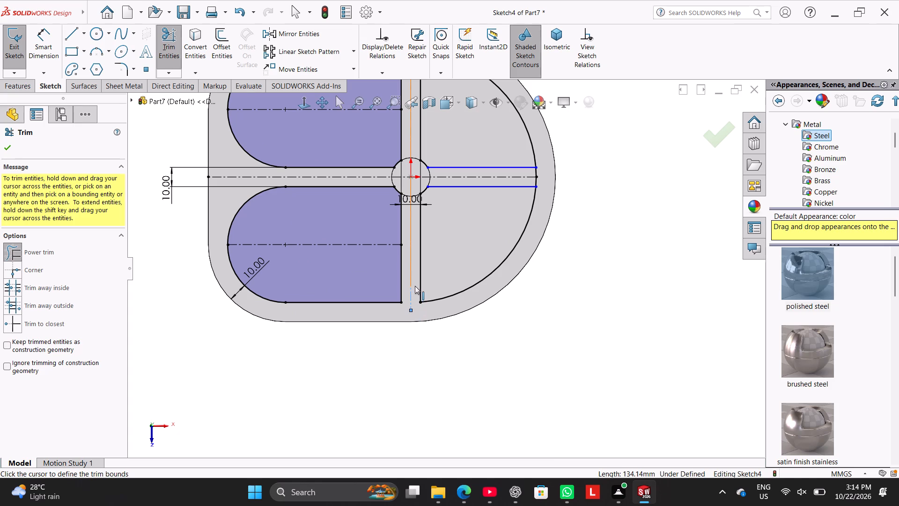
drag(415, 286, 415, 288)
click(411, 370)
click(9, 149)
scroll(390, 286, down, 2)
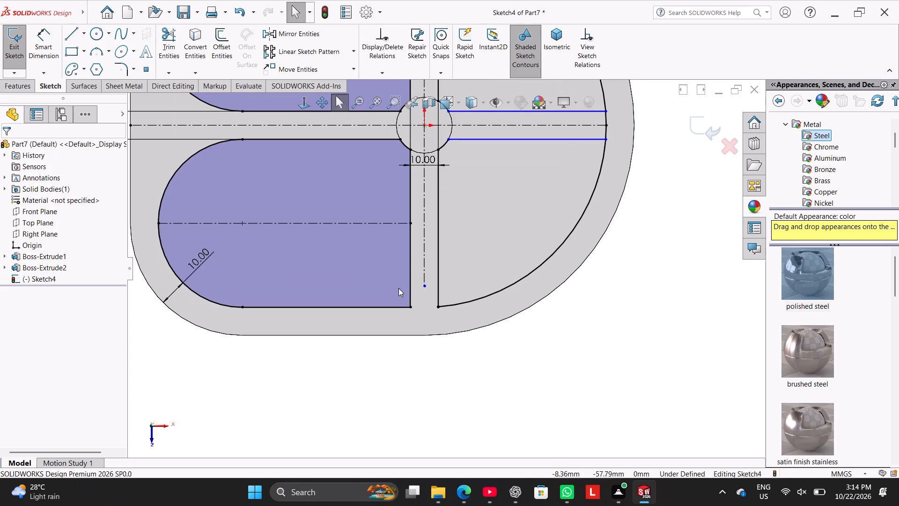
drag(423, 284, 429, 308)
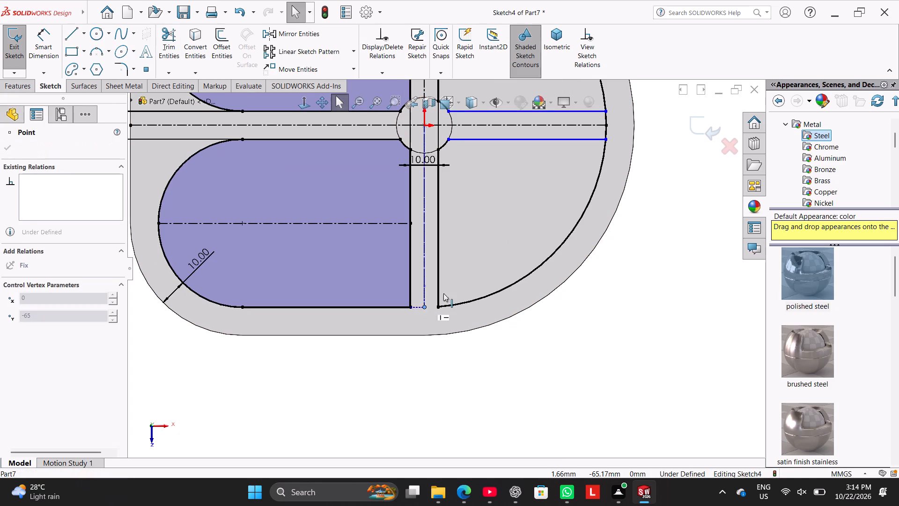
scroll(456, 283, up, 8)
scroll(457, 193, down, 4)
click(556, 180)
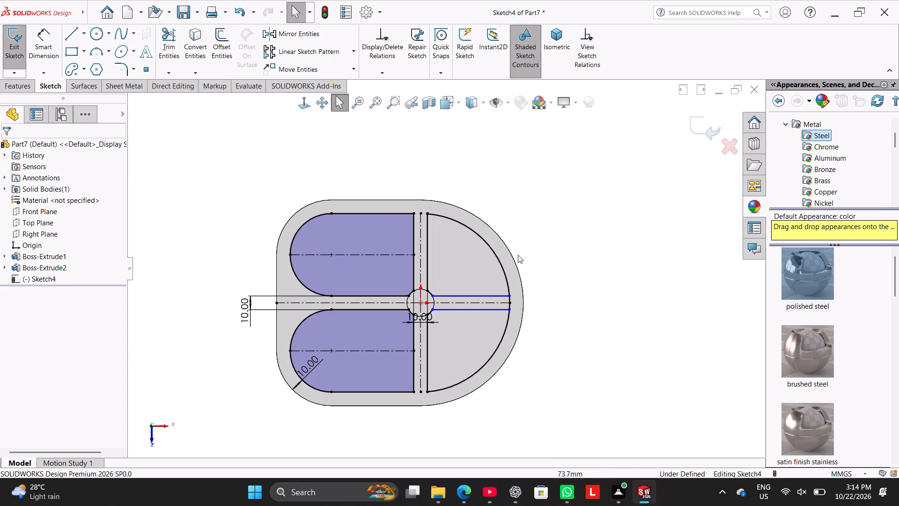
Add a 10 mm dimension between the two lines of the horizontal rib's right arm, and finish dimensioning.
scroll(478, 338, down, 2)
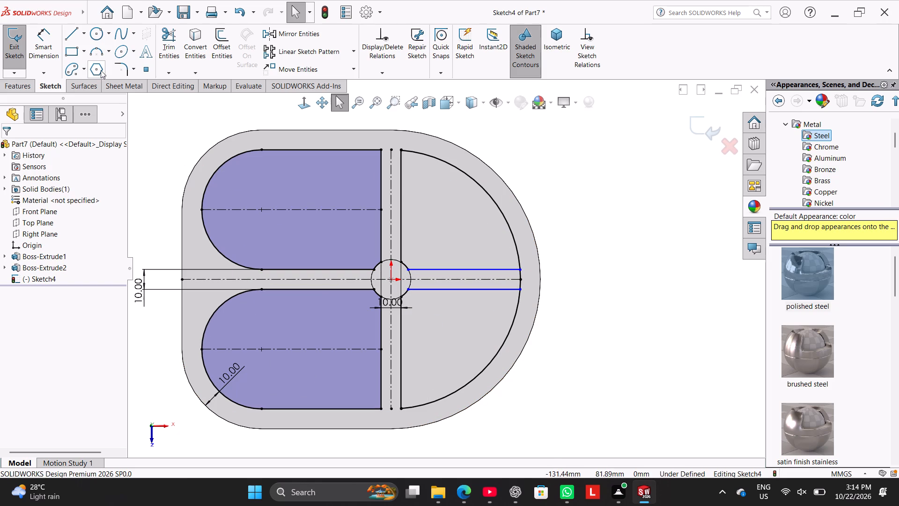
click(47, 37)
drag(472, 268, 474, 276)
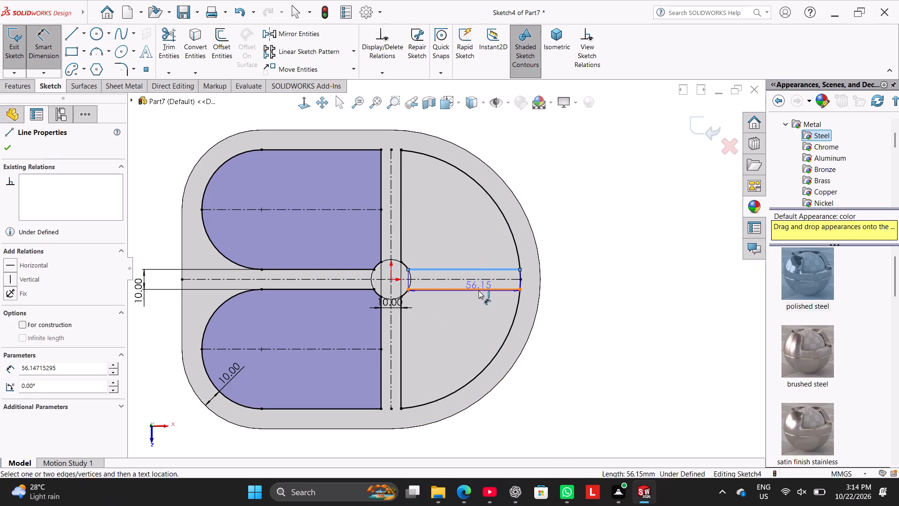
click(479, 290)
click(602, 275)
click(621, 212)
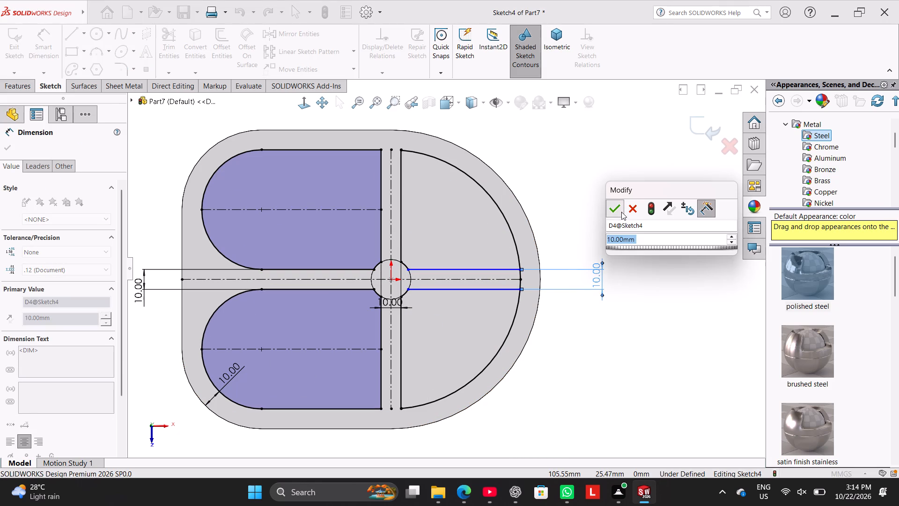
right_click(577, 200)
click(617, 232)
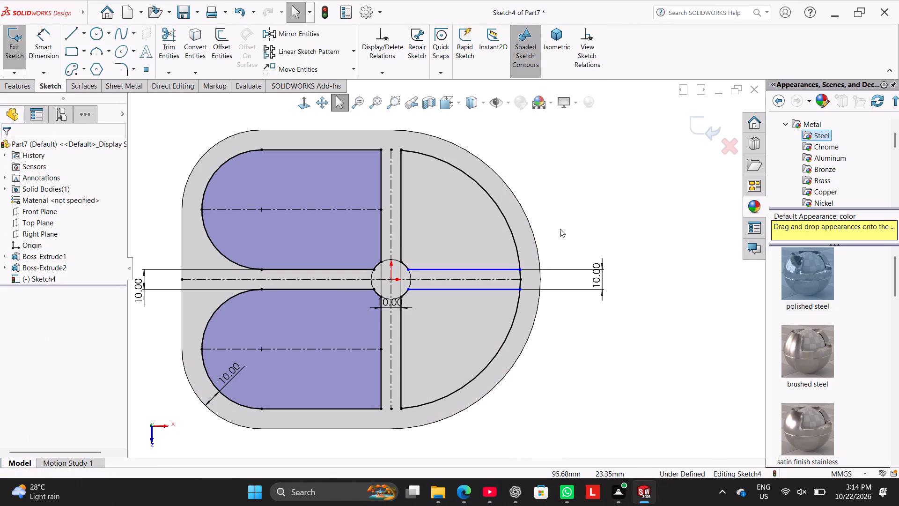
Trim the two segments of the curved inner outline lying between the horizontal rib's right-arm lines, and finish trimming.
click(162, 37)
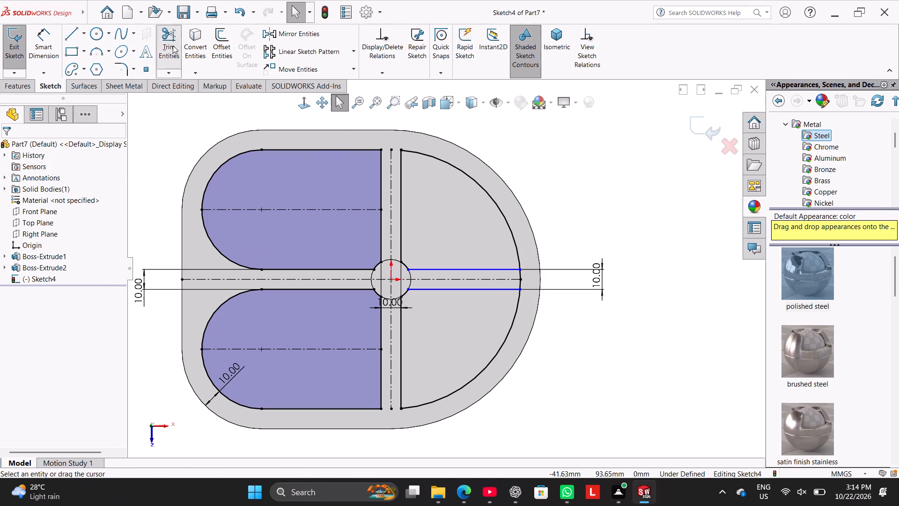
scroll(525, 328, down, 3)
scroll(459, 293, down, 2)
drag(496, 194, 519, 191)
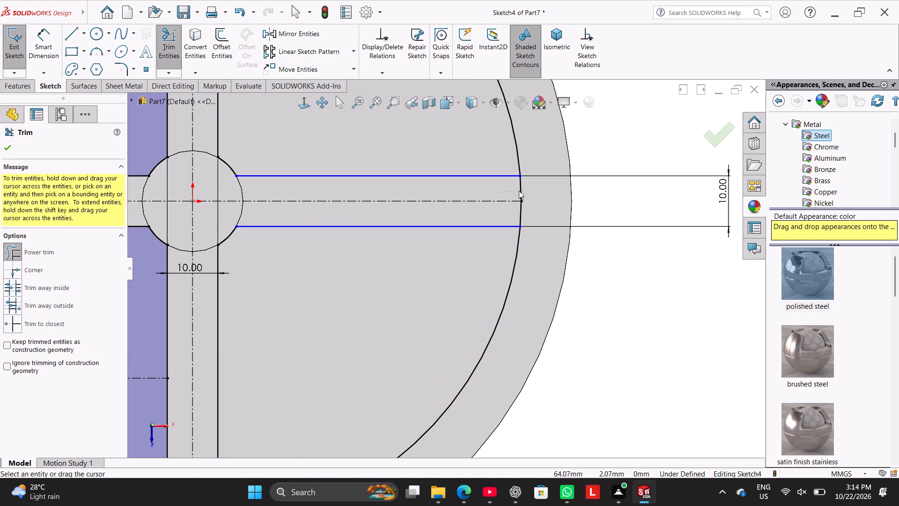
drag(519, 191, 542, 191)
drag(503, 216, 537, 218)
scroll(506, 242, up, 3)
scroll(361, 247, up, 1)
scroll(356, 247, down, 2)
scroll(356, 246, up, 4)
right_click(509, 164)
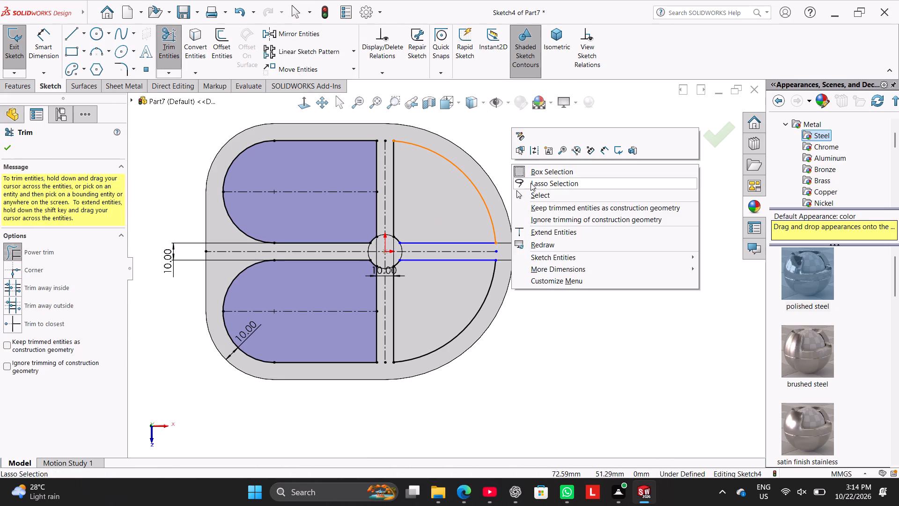
click(544, 195)
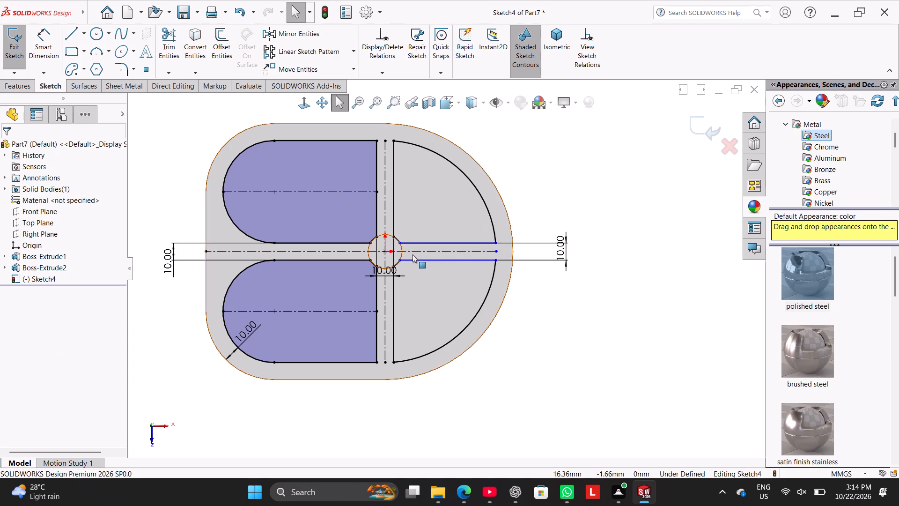
Make the two lines of the horizontal rib's right arm symmetric about the horizontal construction line.
scroll(413, 254, down, 3)
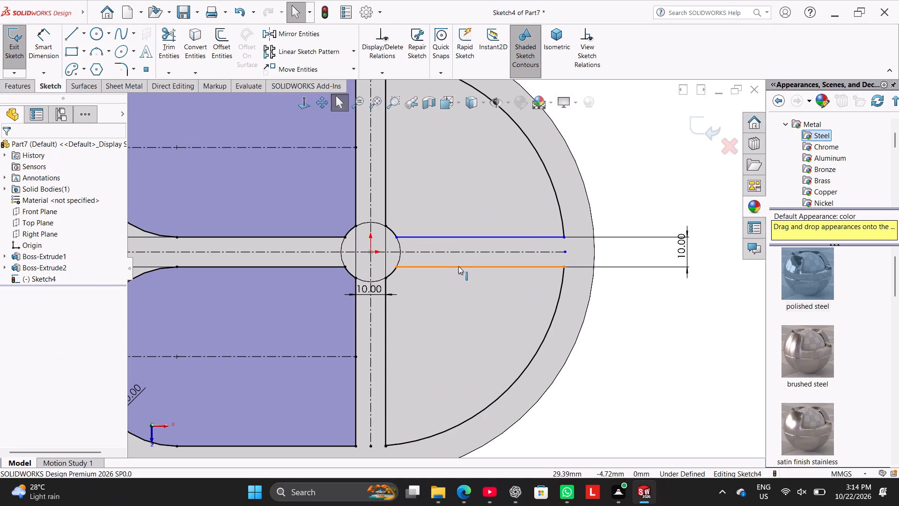
ctrl+click(459, 266)
ctrl+click(461, 253)
ctrl+click(467, 239)
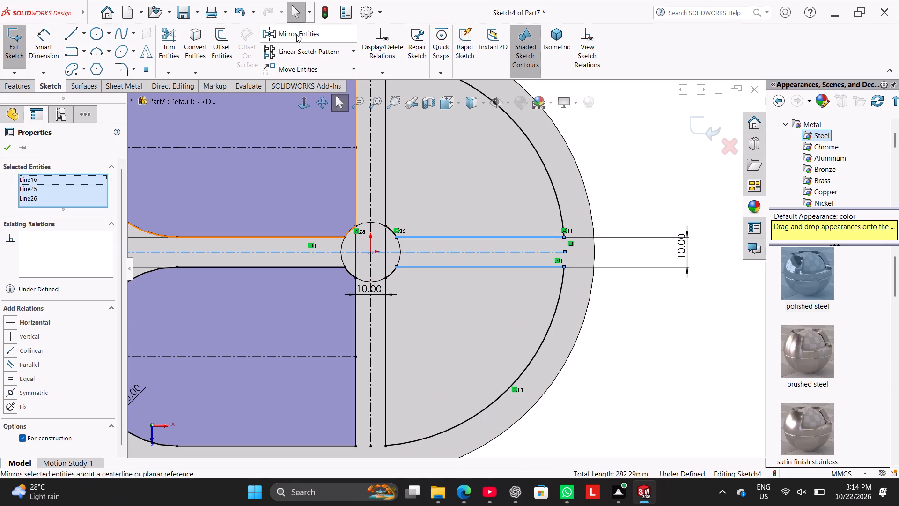
click(48, 390)
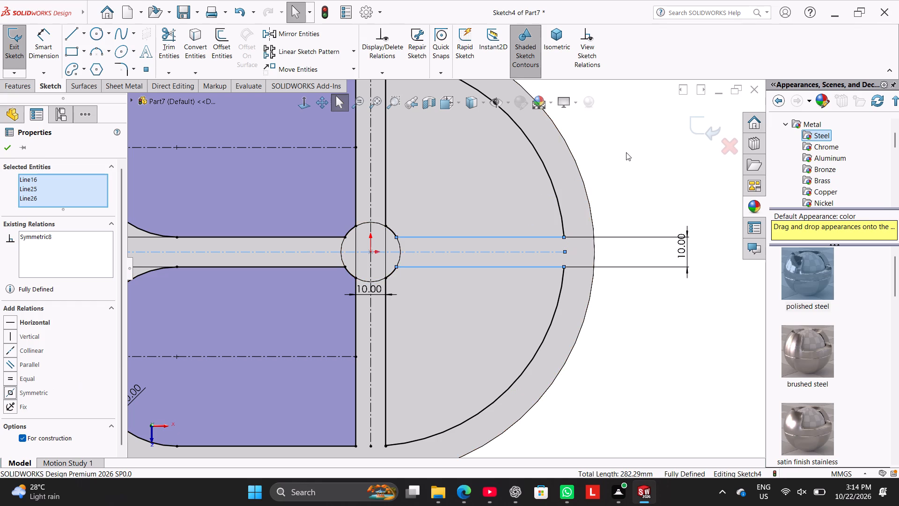
click(628, 152)
Extend the right end of the horizontal construction line to the plate's curved outer edge.
scroll(631, 202, up, 2)
scroll(619, 220, down, 1)
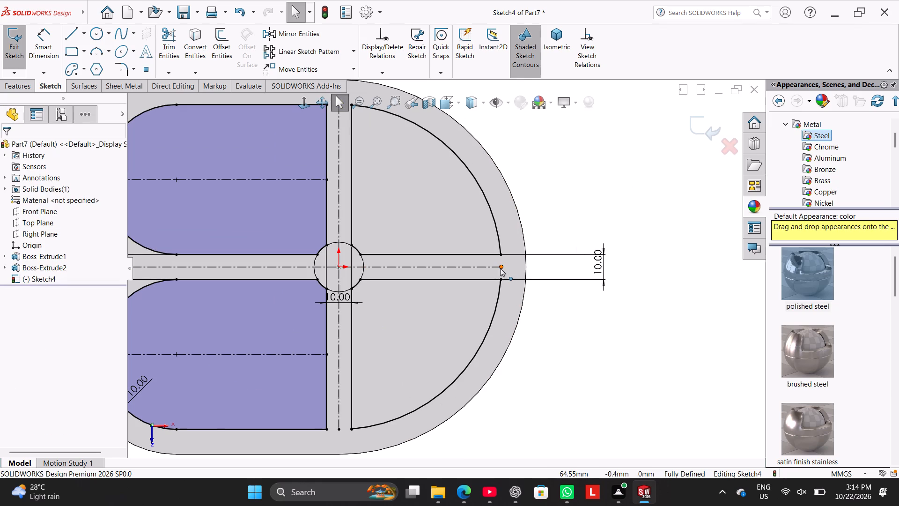
drag(500, 268, 527, 270)
click(567, 152)
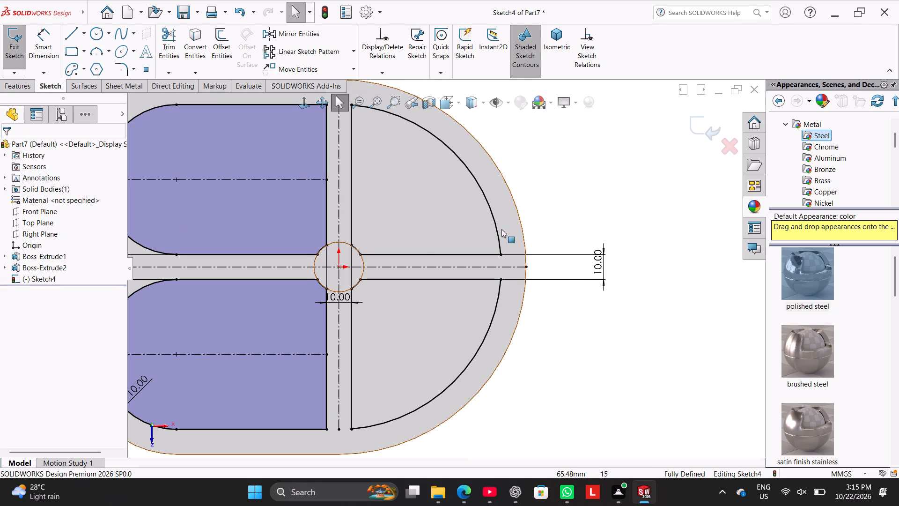
Start a 10 mm sketch fillet at the upper right pocket's top corner, between the vertical rib line and the arc, accepting the relation deletion.
scroll(501, 229, up, 2)
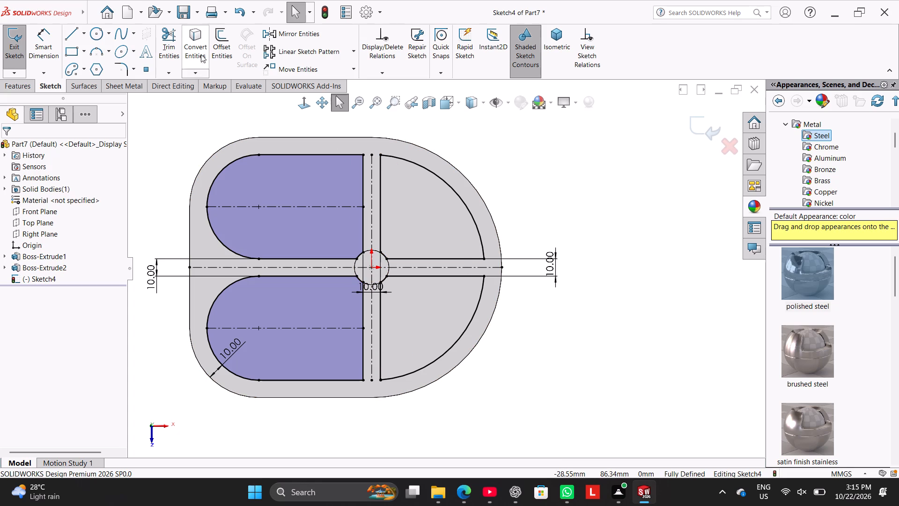
click(121, 66)
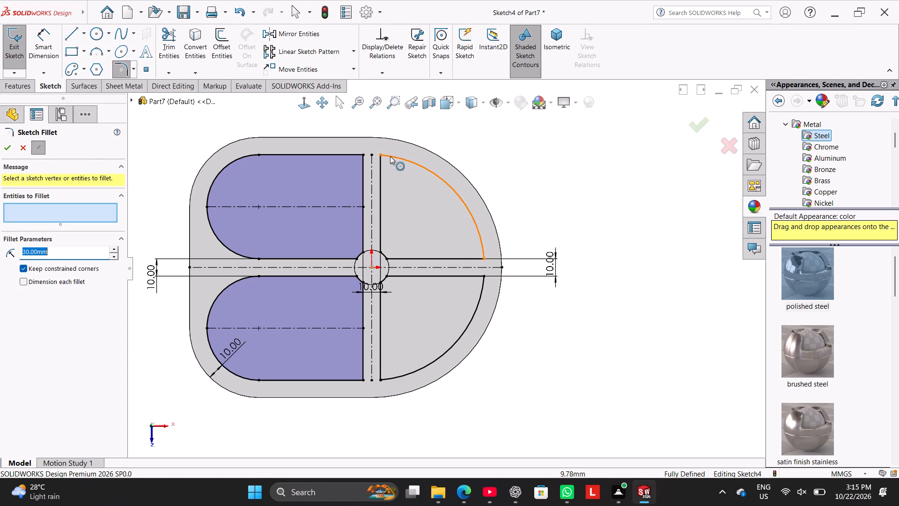
click(381, 168)
click(403, 159)
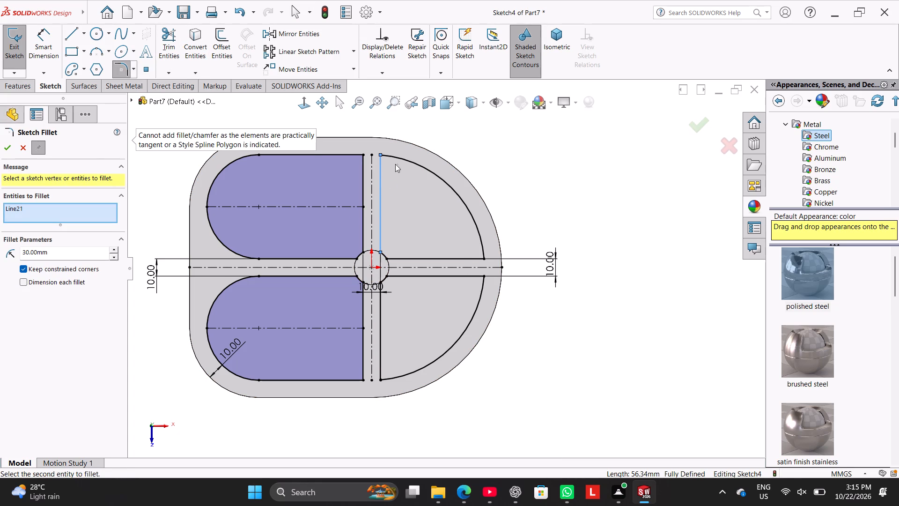
click(401, 160)
double_click(72, 253)
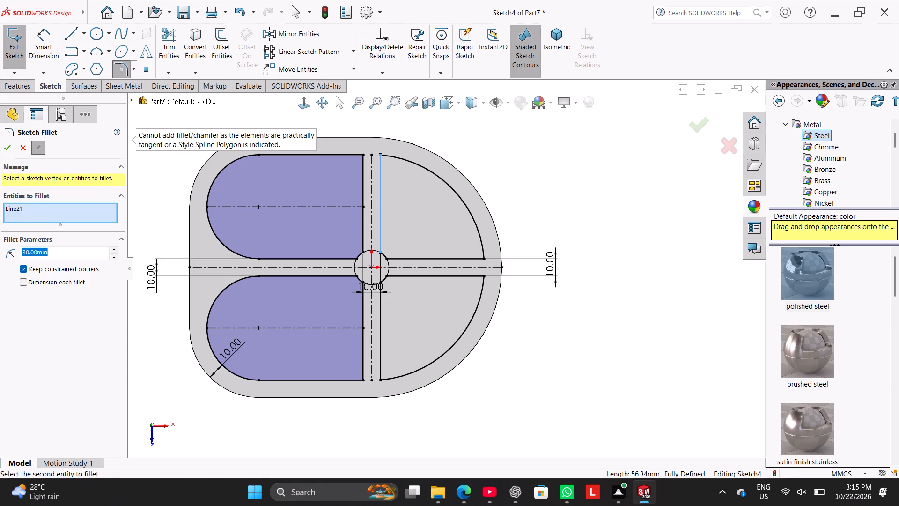
key(0)
key(BackSpace)
text(10)
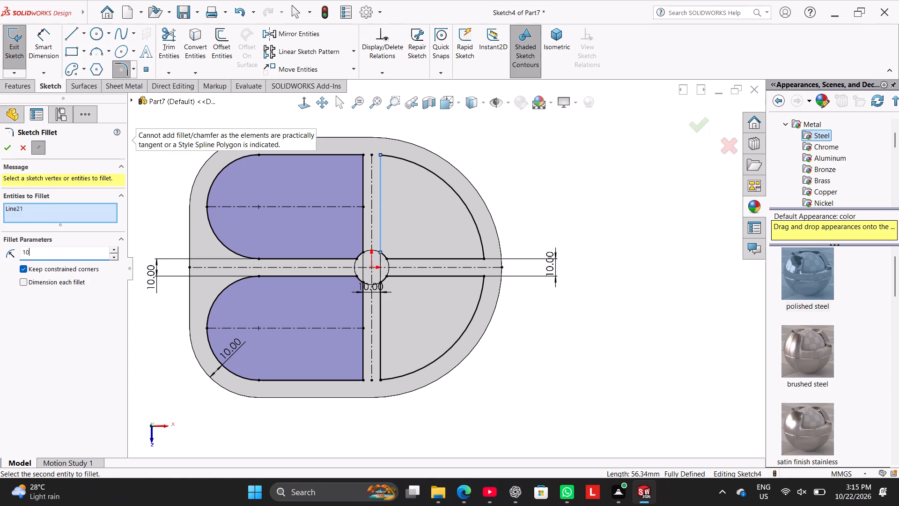
key(Return)
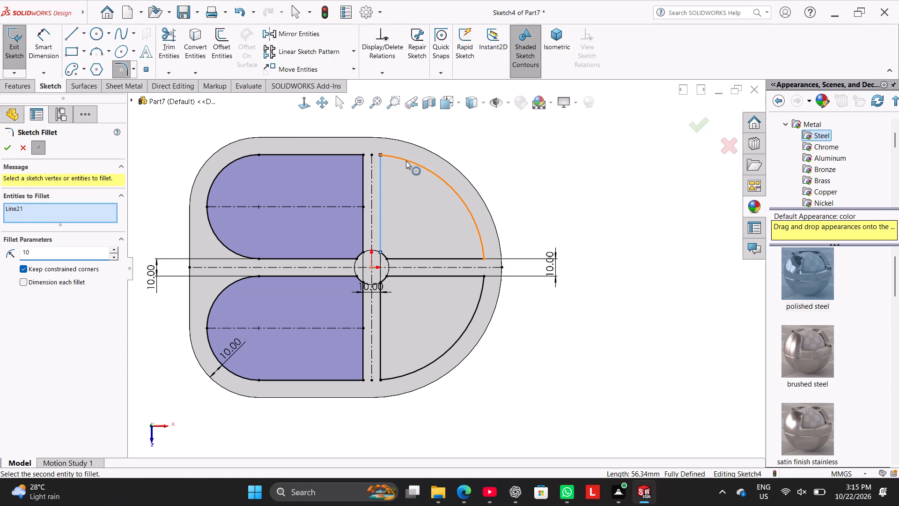
click(406, 161)
click(470, 252)
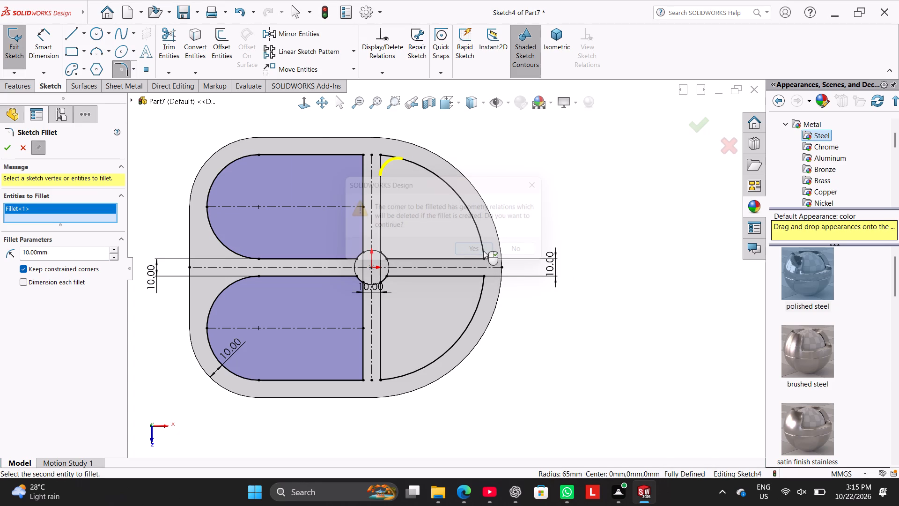
Add 10 mm fillets at the three remaining corners where the right pockets' arcs meet the rib lines.
click(477, 226)
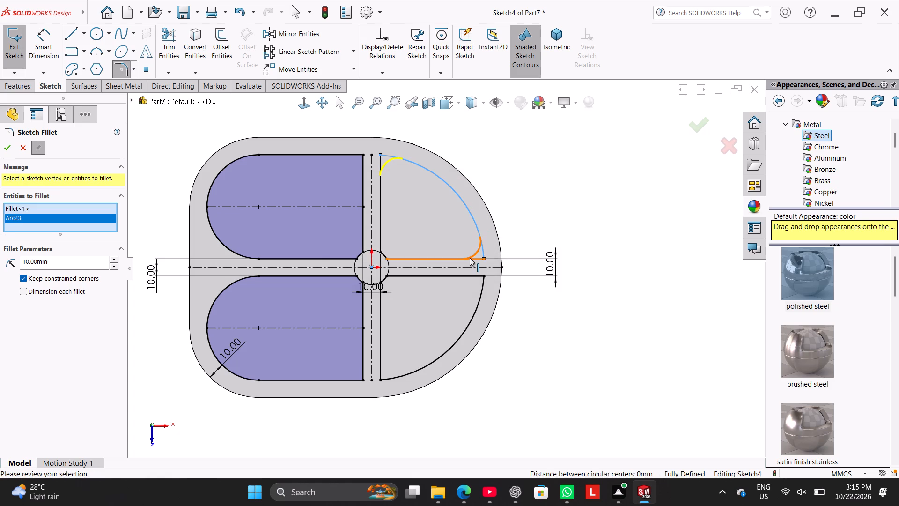
click(470, 258)
click(480, 304)
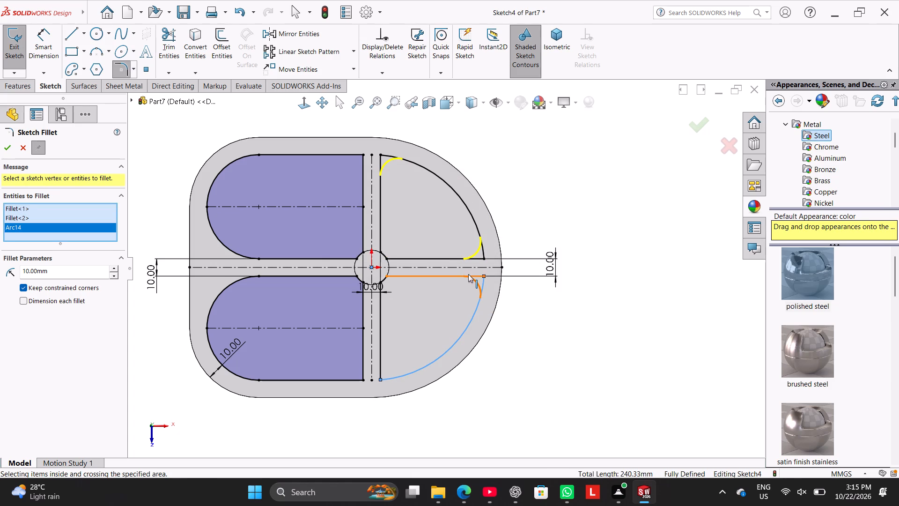
click(468, 275)
click(393, 376)
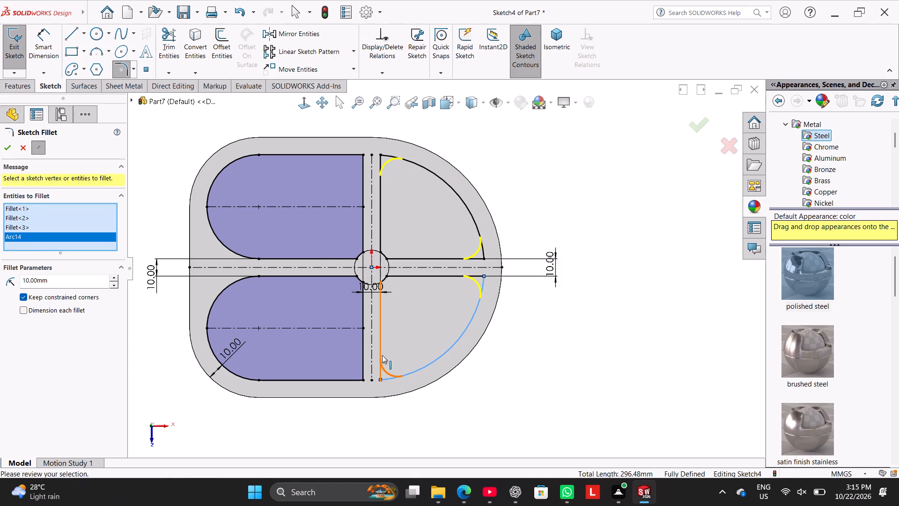
click(382, 353)
click(471, 248)
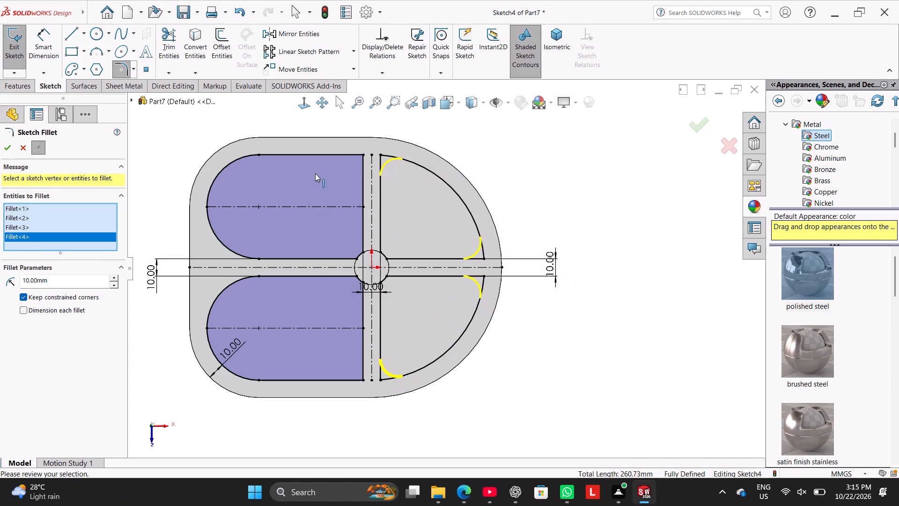
Add 10 mm fillets at the left pockets' outer corners beside the vertical rib, and apply all the sketch fillets.
click(350, 155)
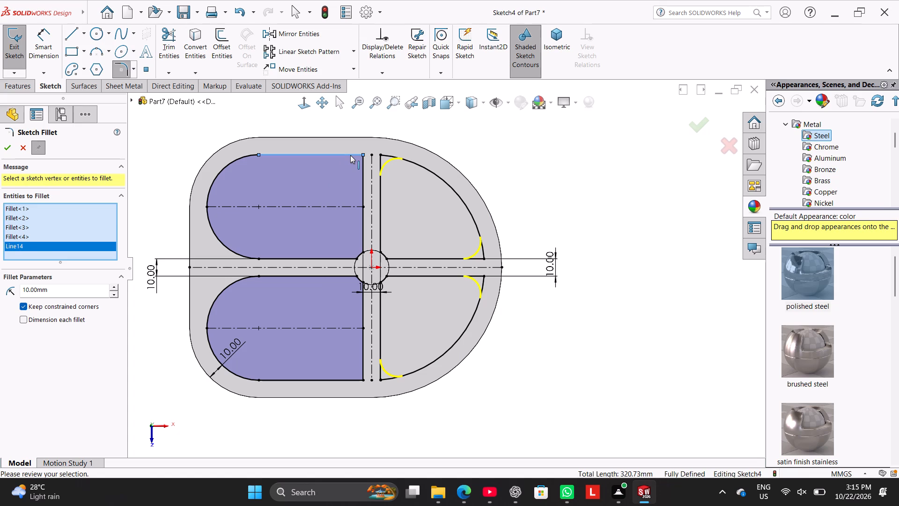
click(361, 166)
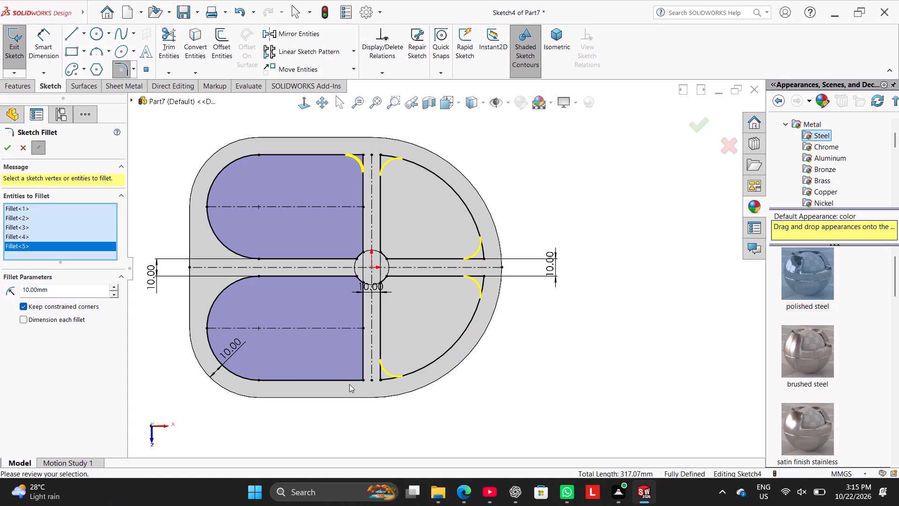
click(349, 381)
click(364, 364)
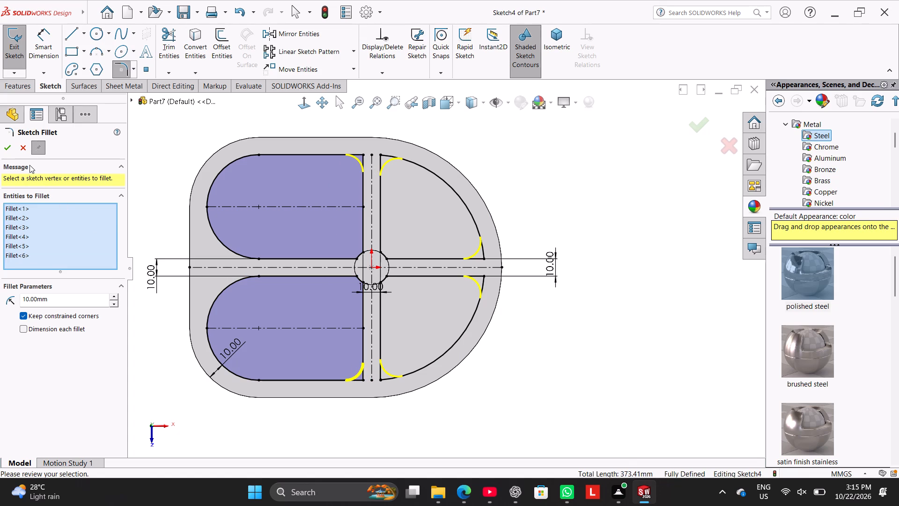
click(8, 147)
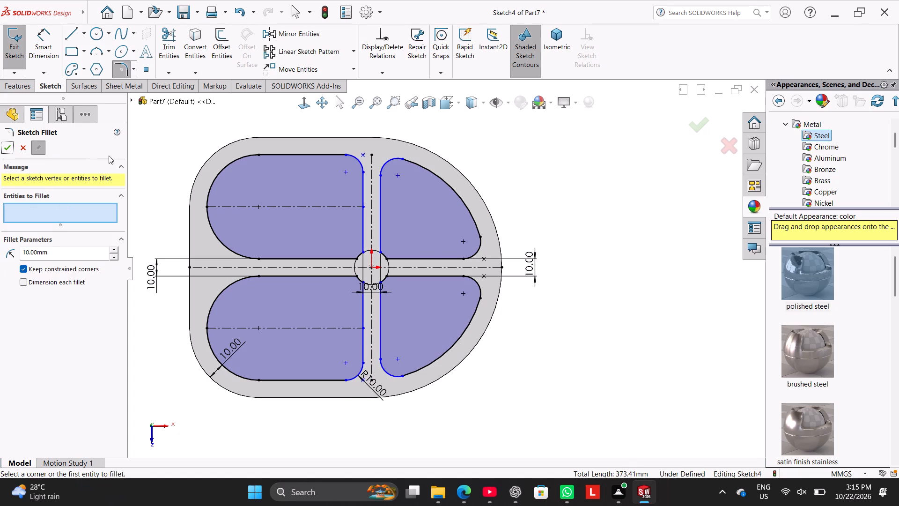
click(537, 161)
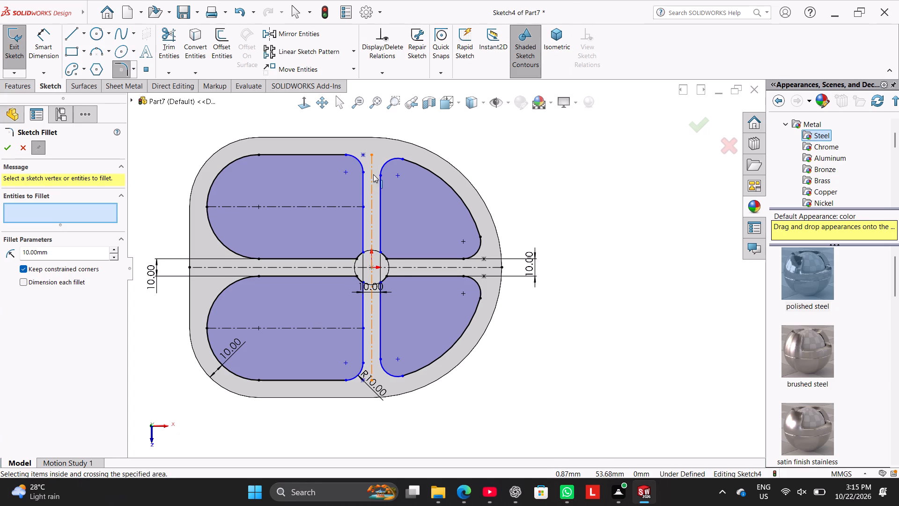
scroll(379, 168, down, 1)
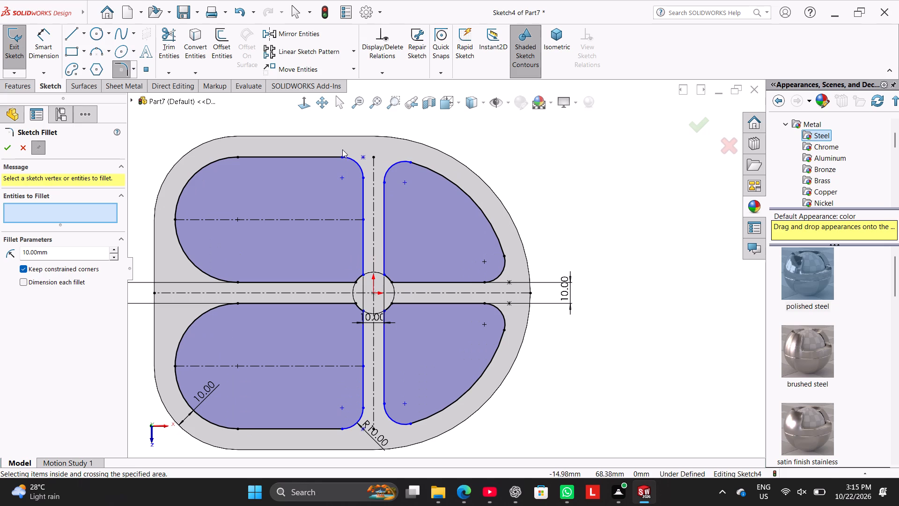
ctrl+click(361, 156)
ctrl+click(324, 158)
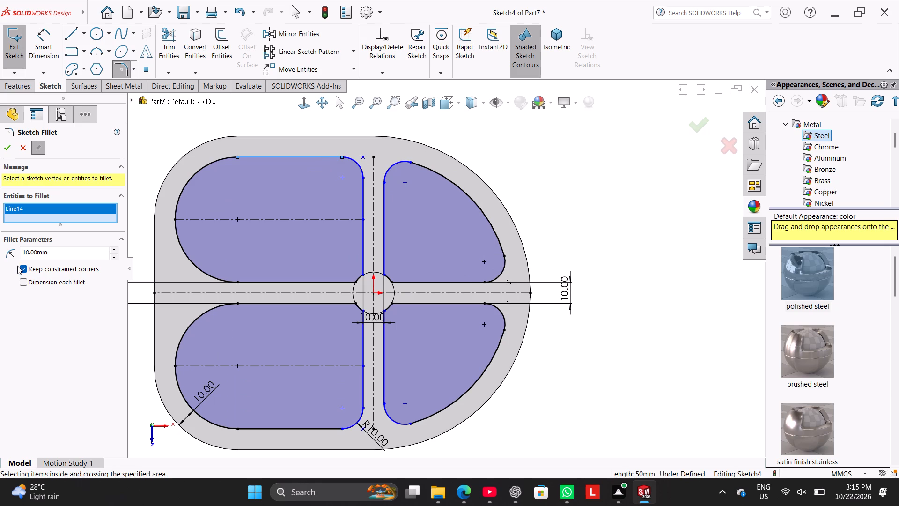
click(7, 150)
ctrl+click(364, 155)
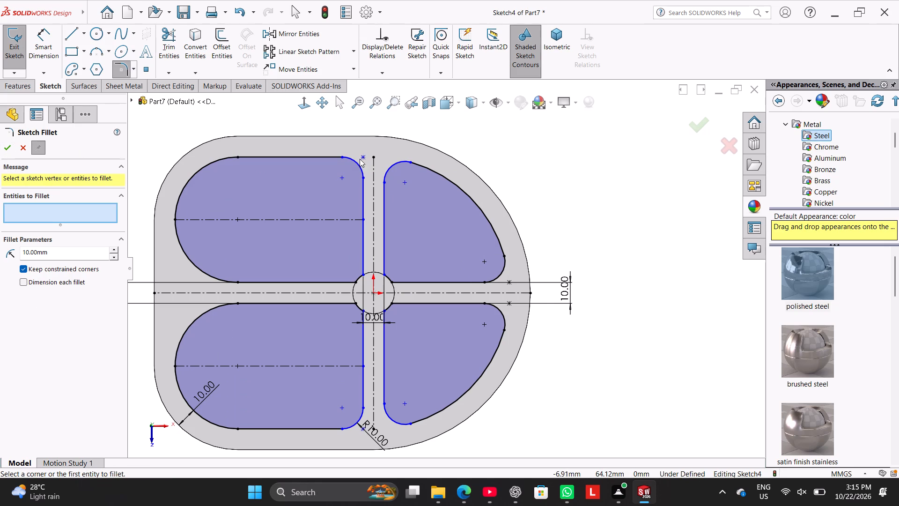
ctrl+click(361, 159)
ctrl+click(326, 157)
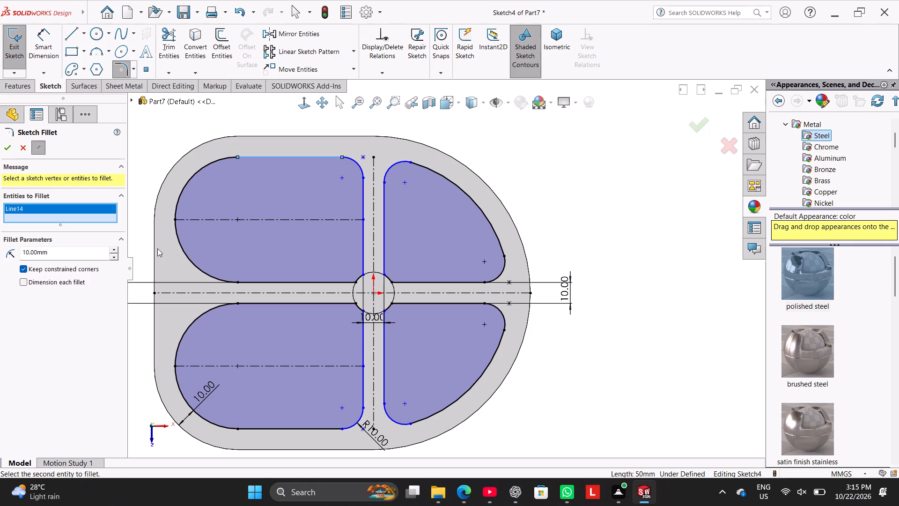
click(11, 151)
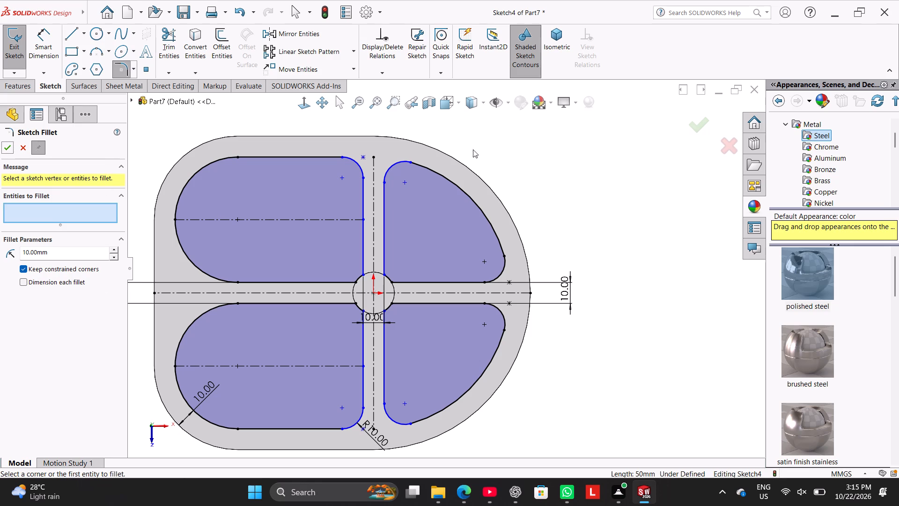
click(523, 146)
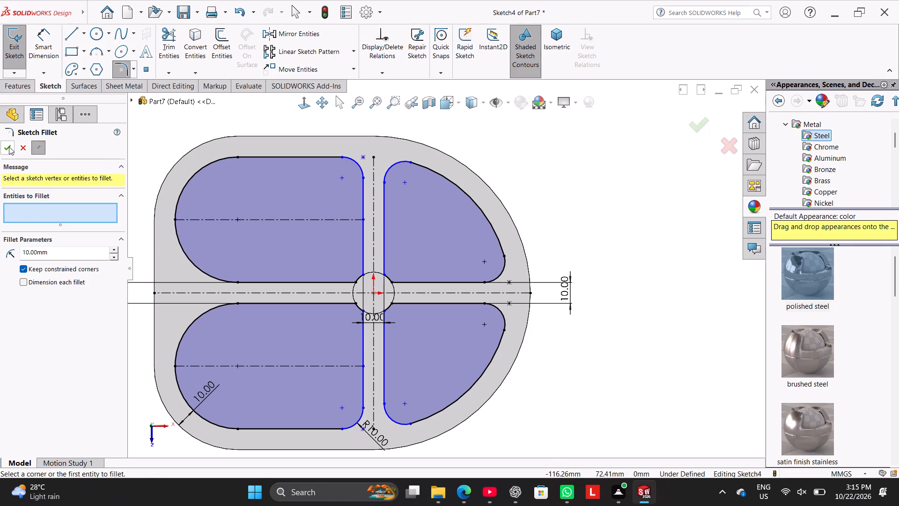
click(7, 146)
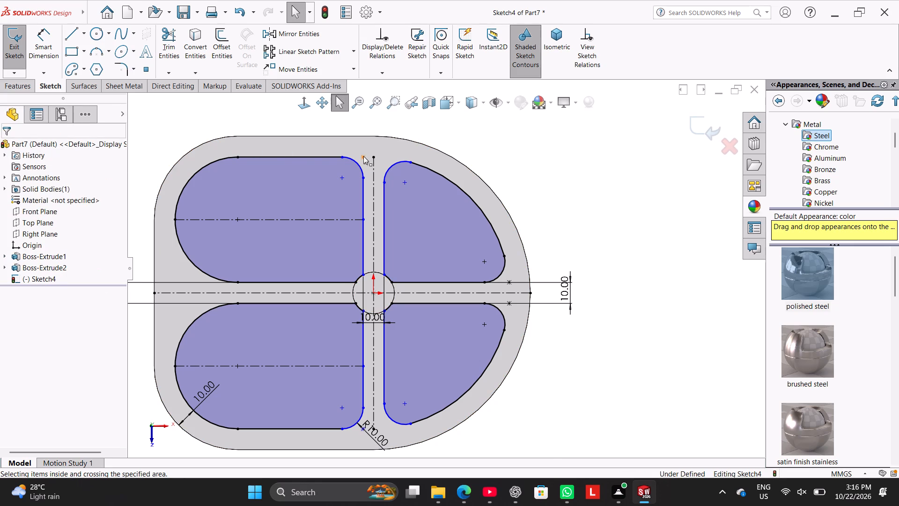
Make the virtual corner point of the upper left pocket's fillet coincident with that pocket's upper horizontal line.
ctrl+click(363, 156)
ctrl+click(314, 157)
click(32, 325)
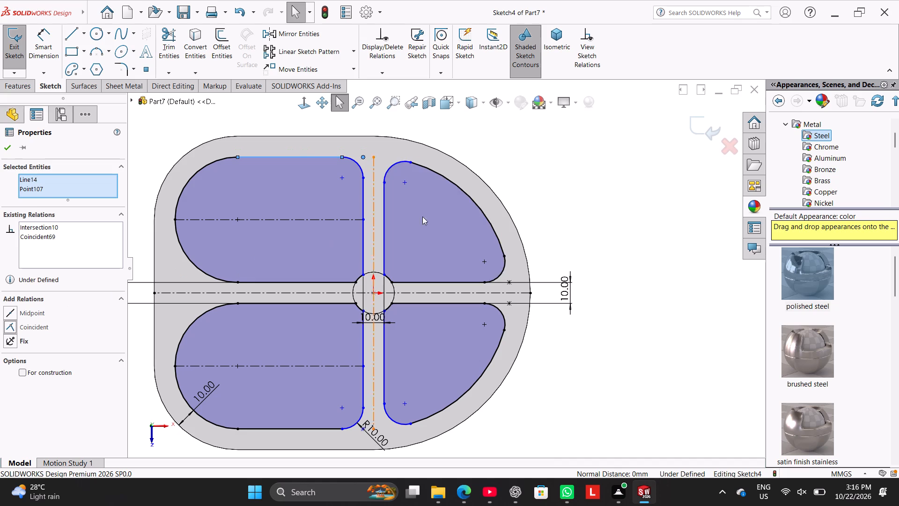
Make the upper left pocket's virtual fillet corner point coincident with that pocket's vertical rib line.
click(558, 185)
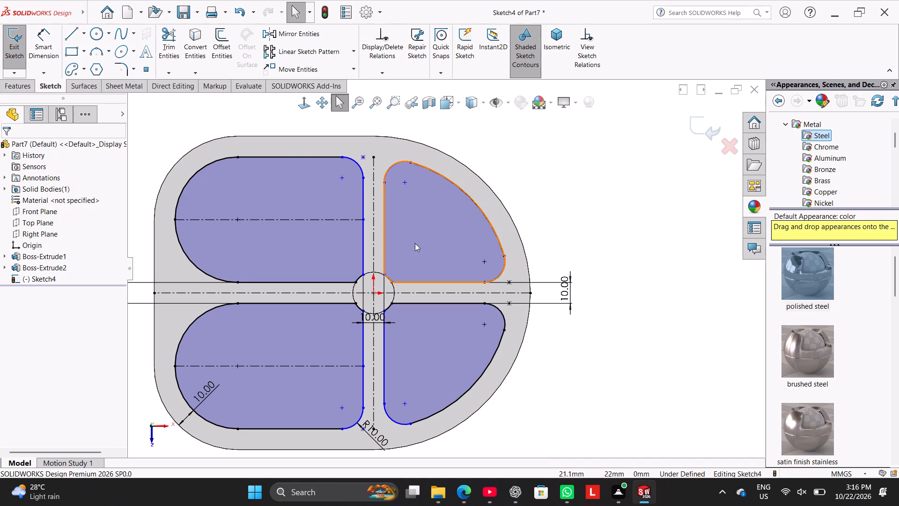
ctrl+click(361, 199)
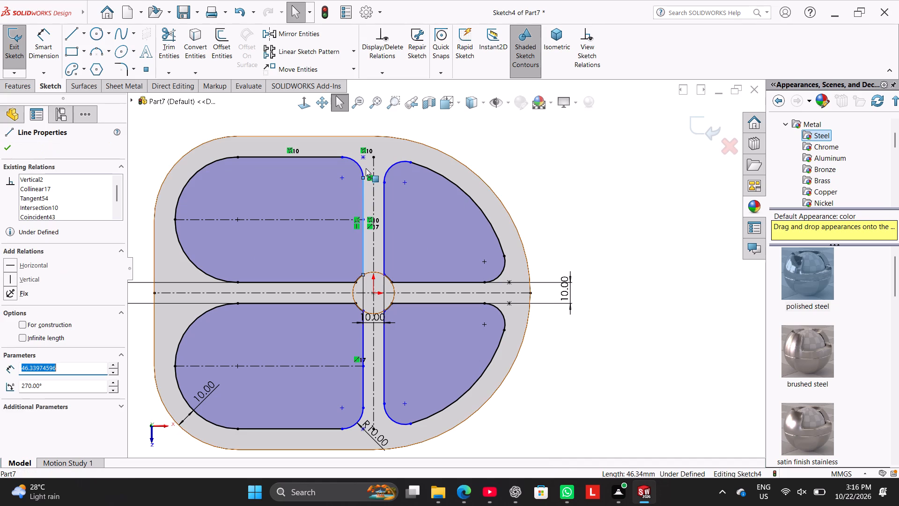
ctrl+click(364, 157)
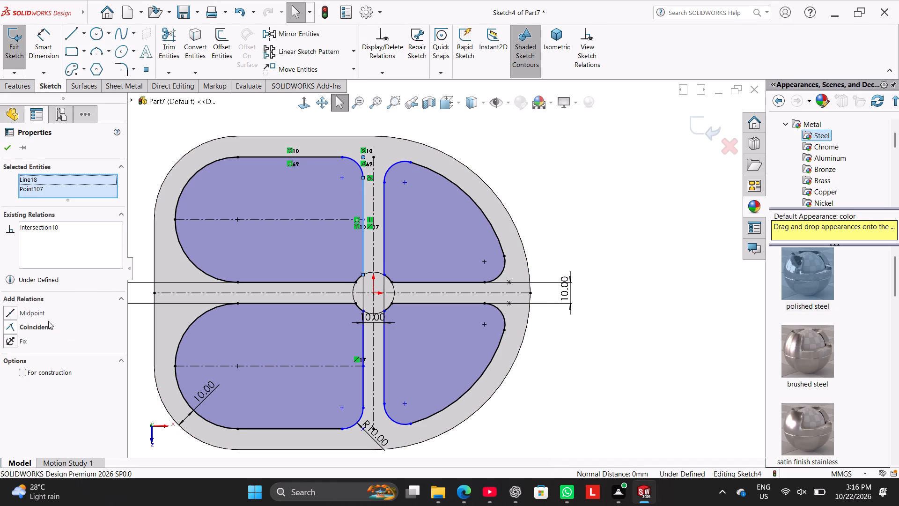
click(35, 326)
click(683, 152)
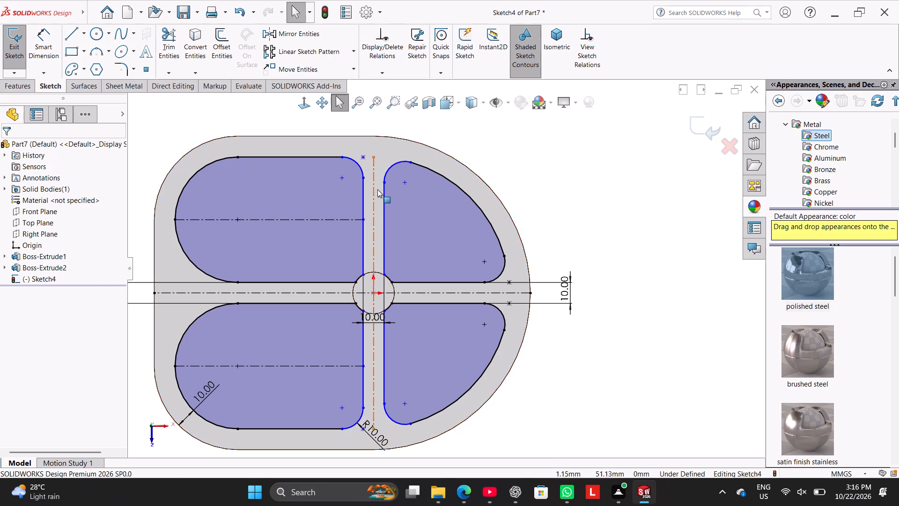
Dimension the distance between the upper two vertical rib lines as a driven dimension, placed above the plate.
click(44, 47)
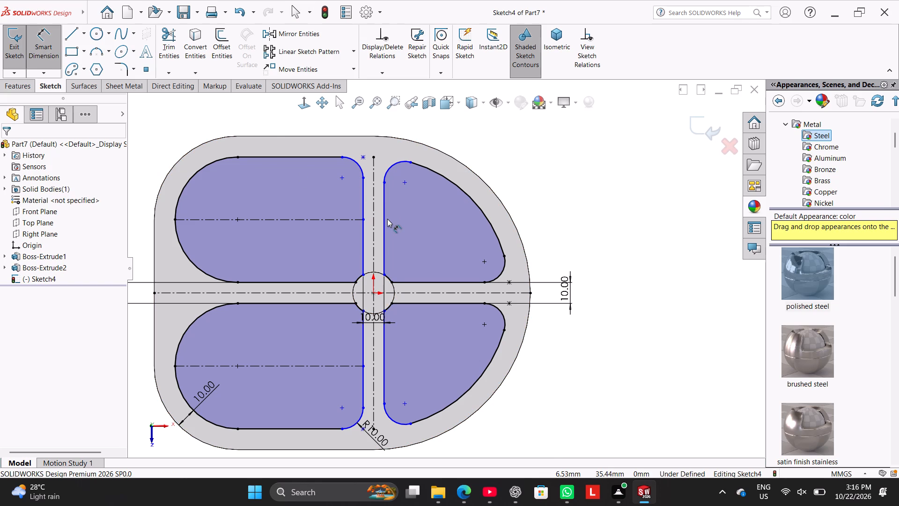
click(386, 216)
click(362, 202)
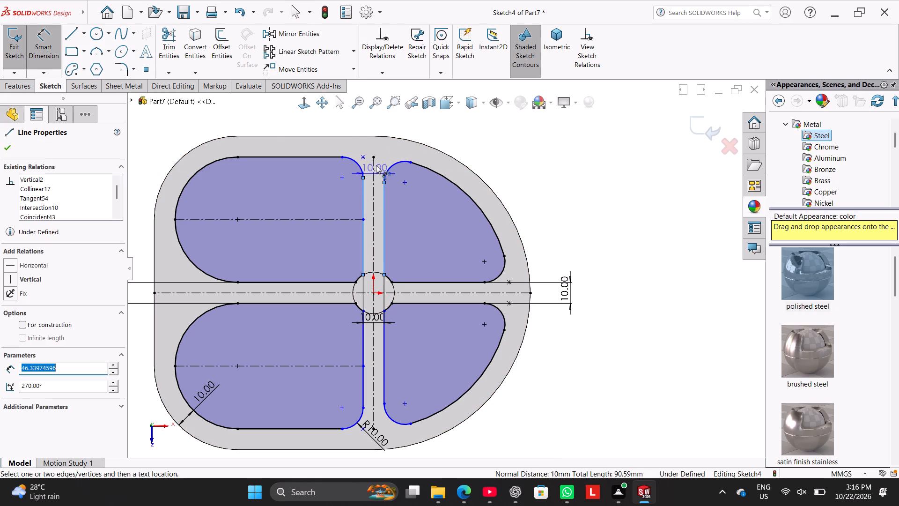
click(375, 126)
click(494, 166)
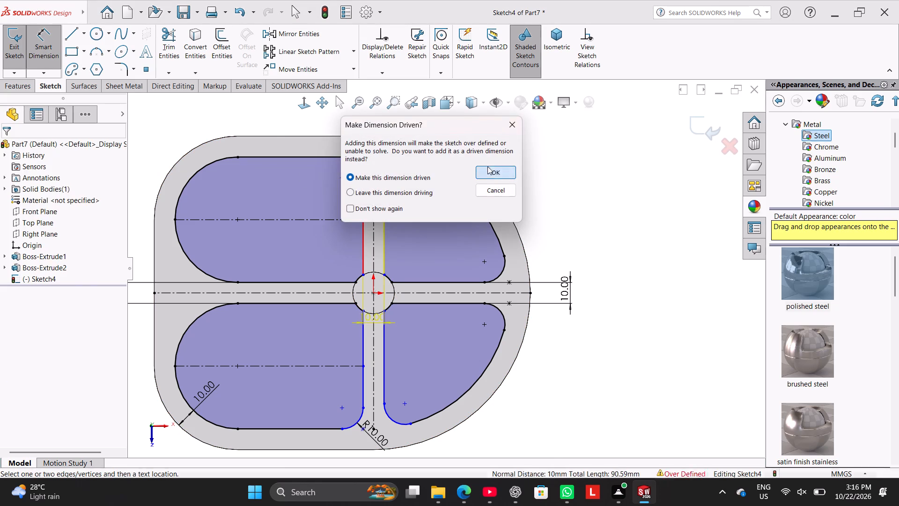
right_click(493, 136)
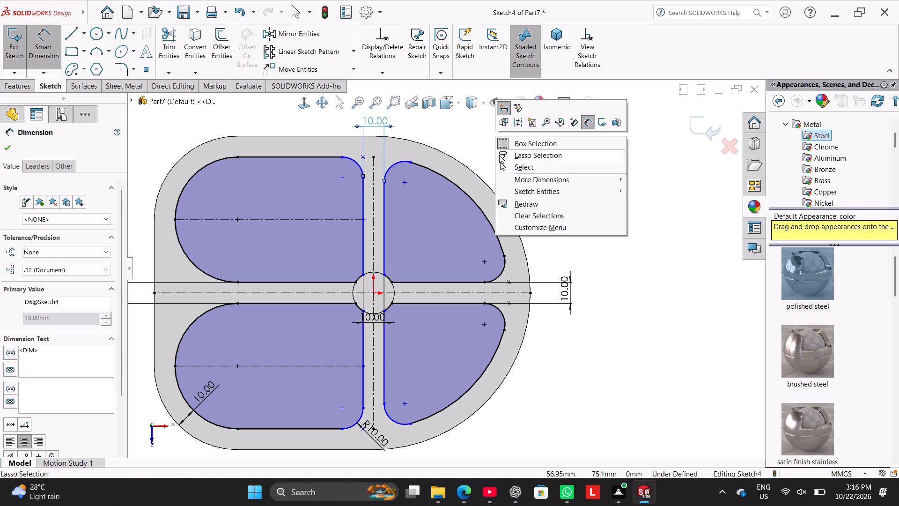
click(513, 166)
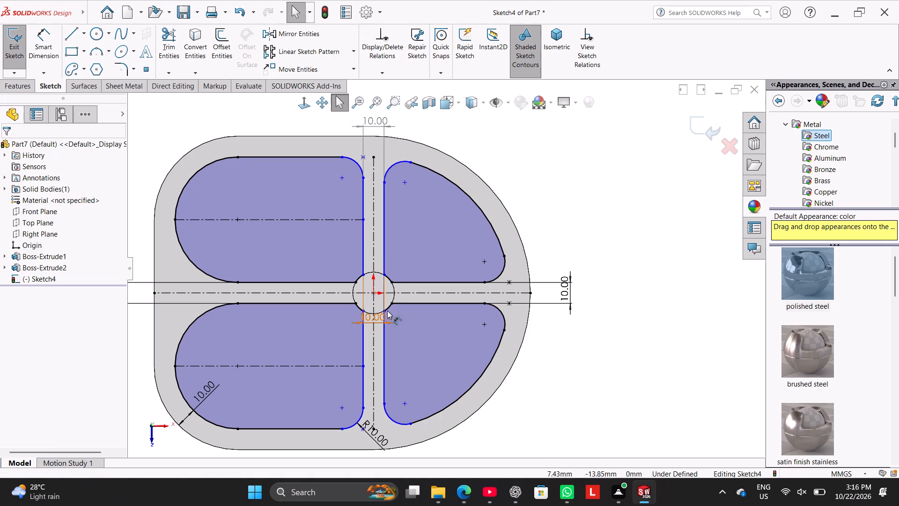
Make the upper two vertical rib lines symmetric about the vertical centerline.
ctrl+click(383, 221)
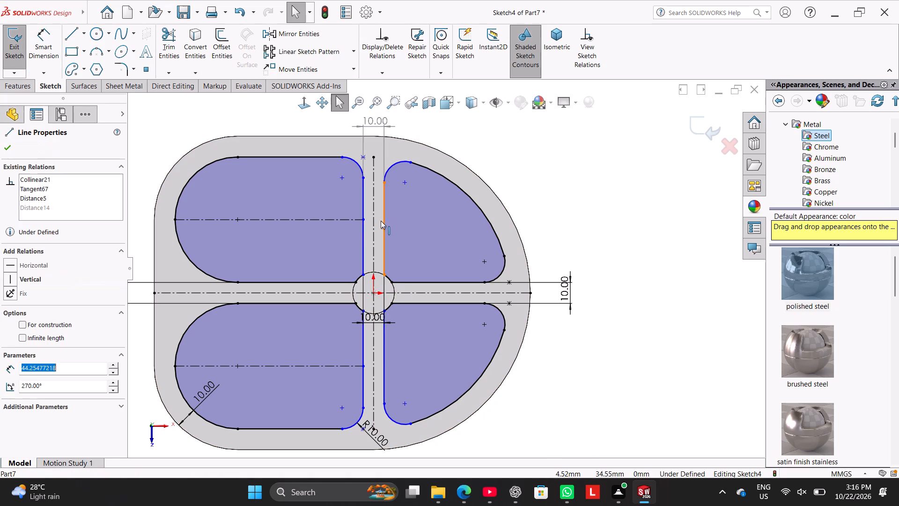
ctrl+click(373, 218)
ctrl+click(364, 210)
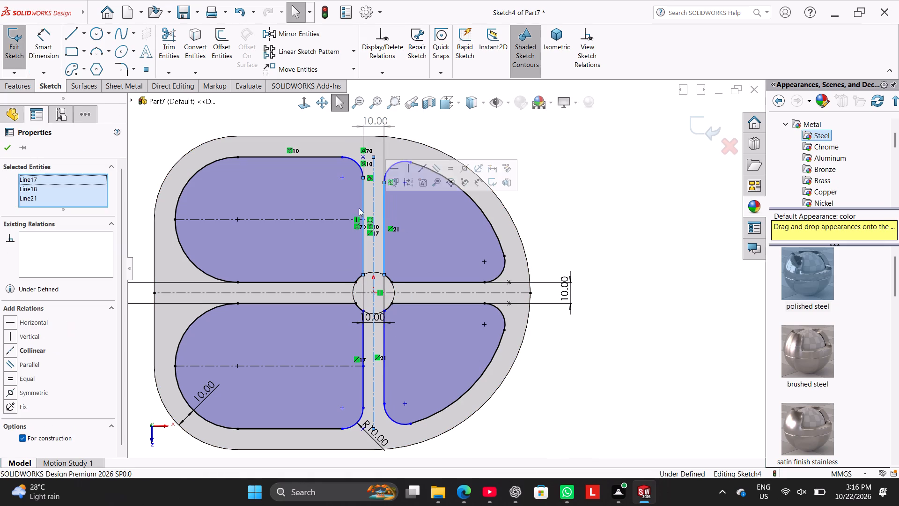
click(19, 388)
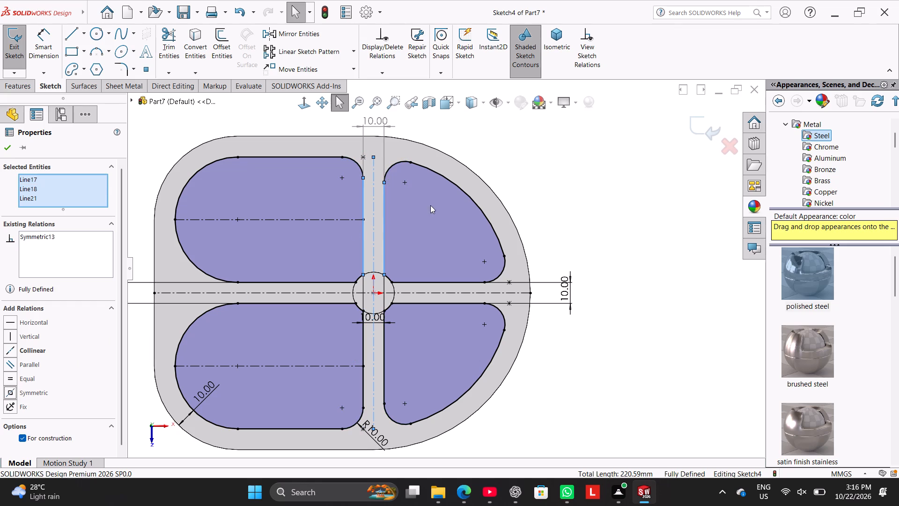
click(538, 181)
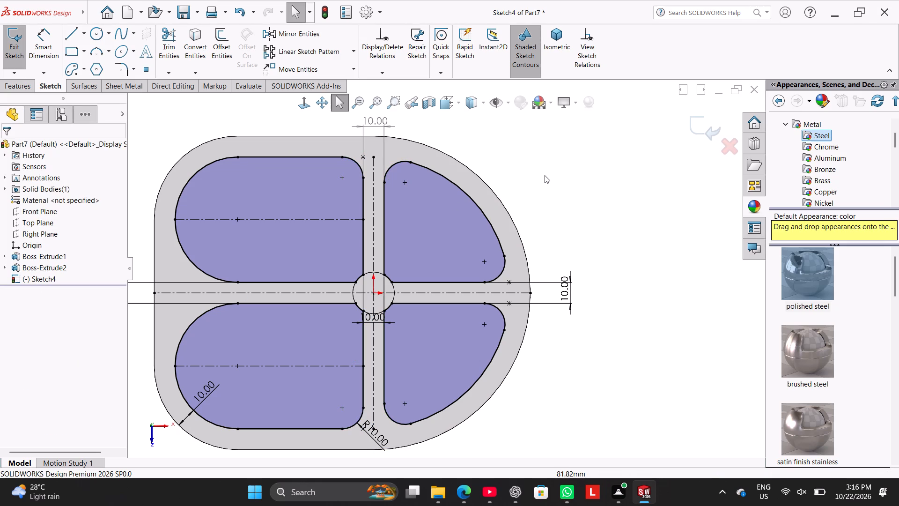
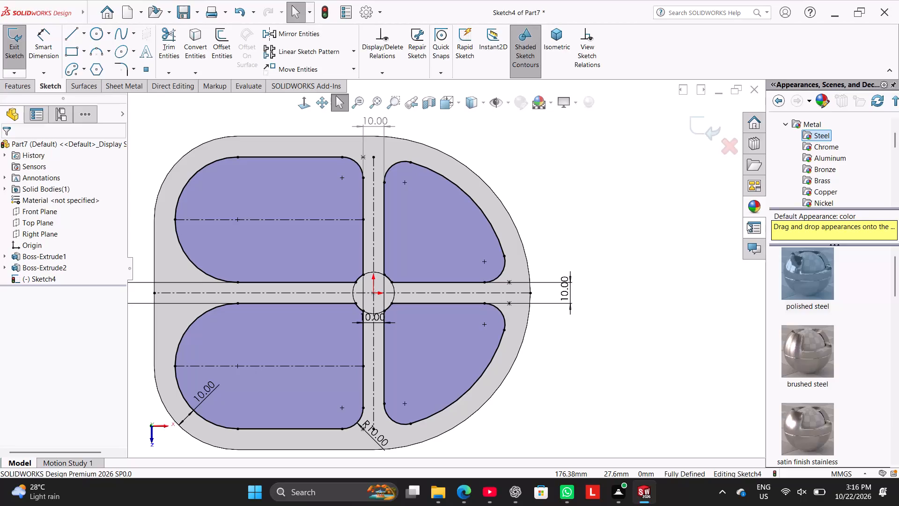
Cut-extrude the four-pocket sketch into the plate using a Mid Plane end condition and a 10 mm depth.
right_click(563, 187)
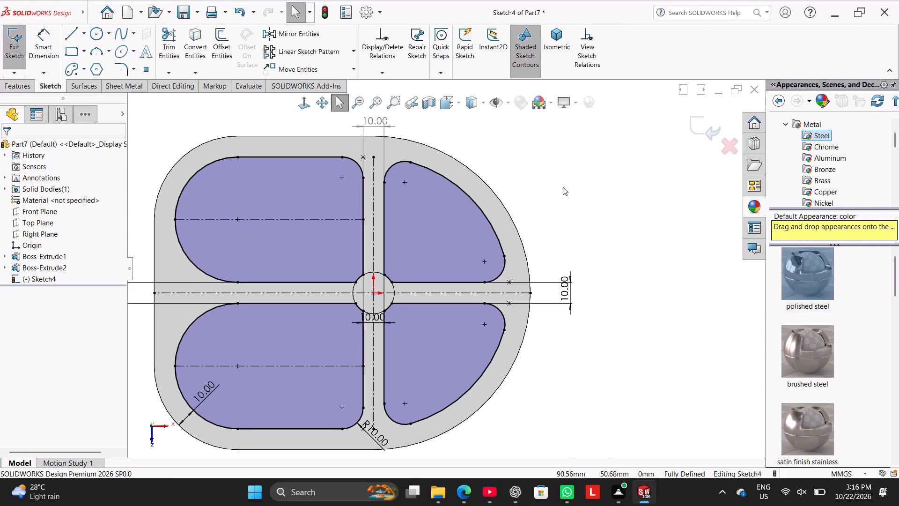
click(542, 150)
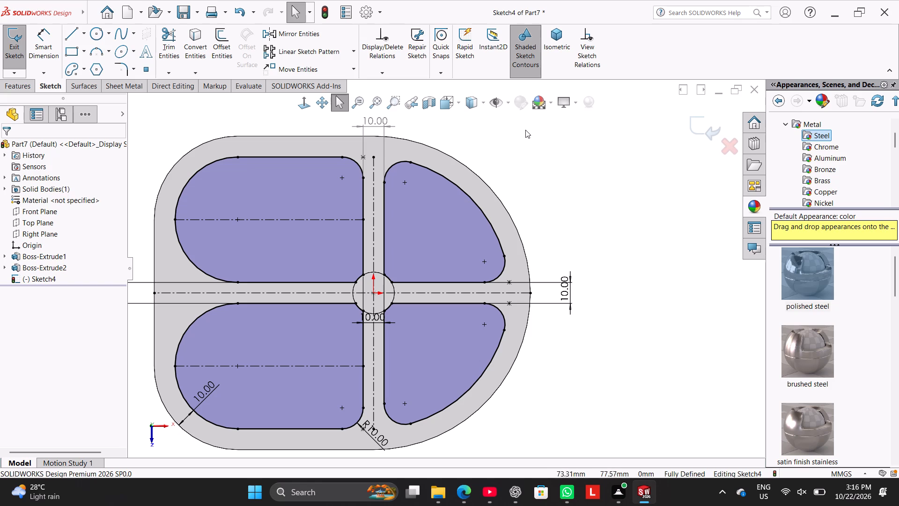
click(18, 85)
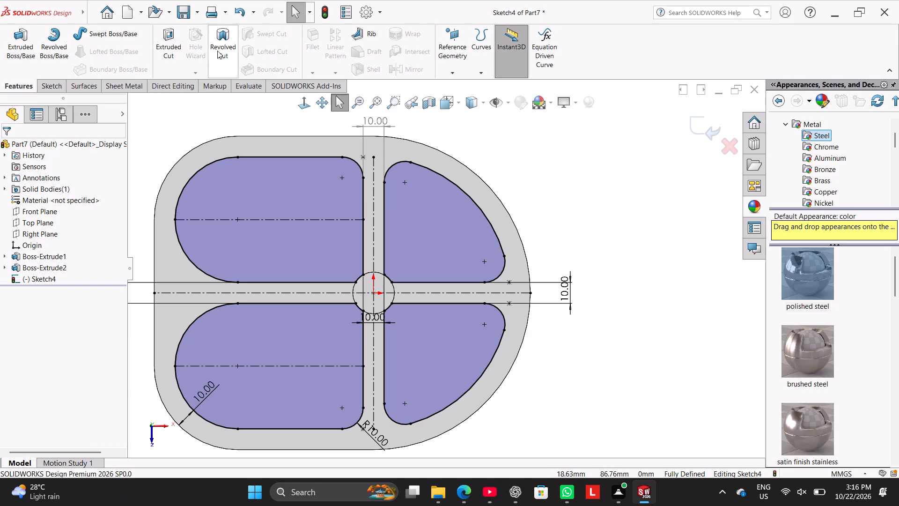
click(170, 38)
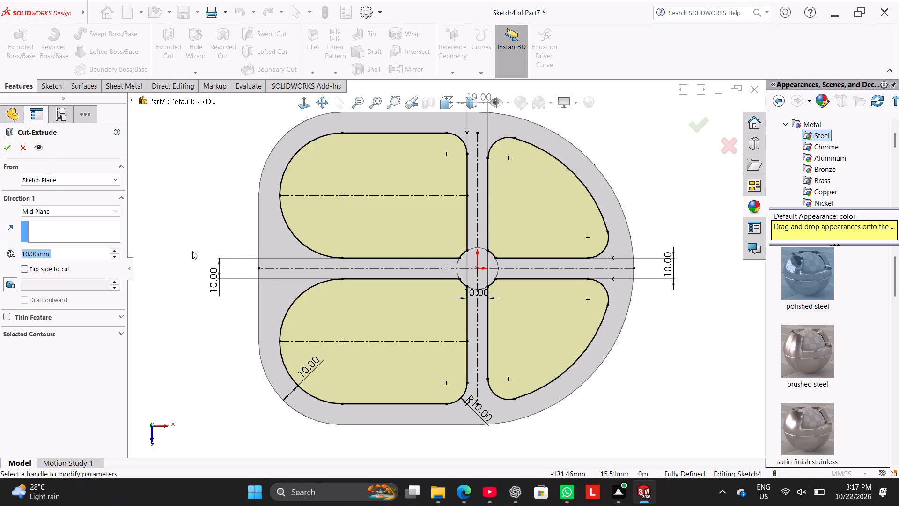
middle_drag(191, 261, 195, 154)
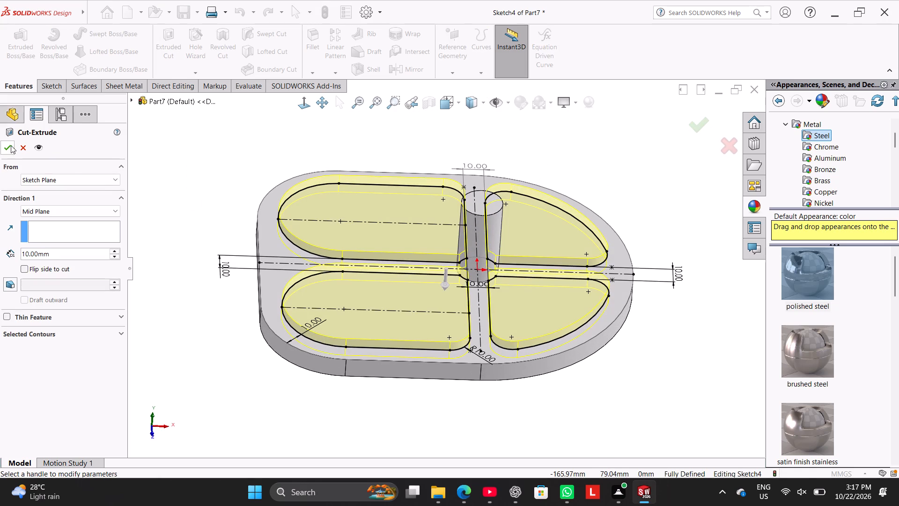
click(11, 145)
click(185, 198)
Edit the four-pocket extruded cut in the plate and set its Direction 1 end condition to Blind.
middle_drag(197, 249, 244, 217)
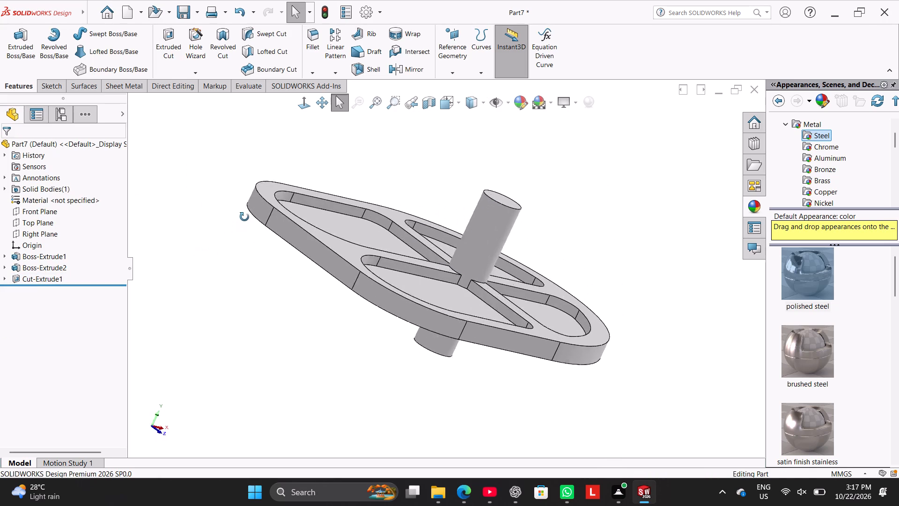
middle_drag(244, 217, 200, 235)
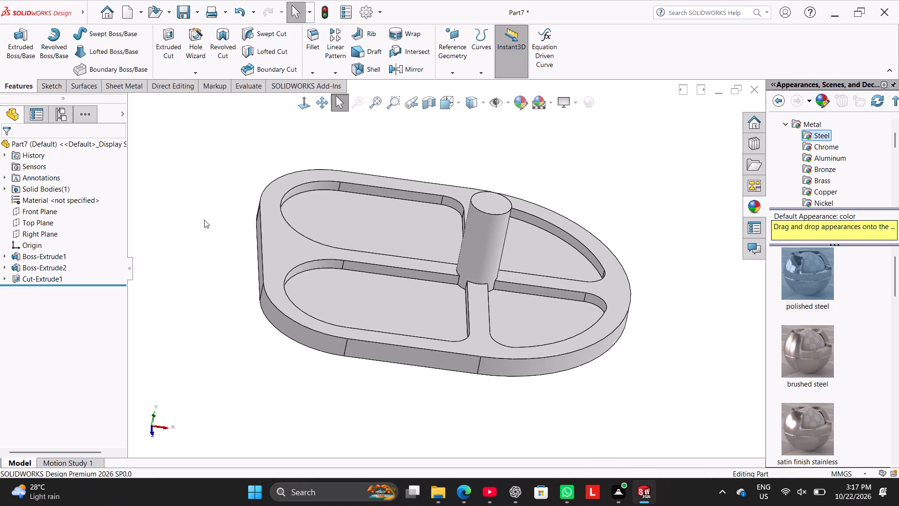
middle_drag(198, 268, 205, 229)
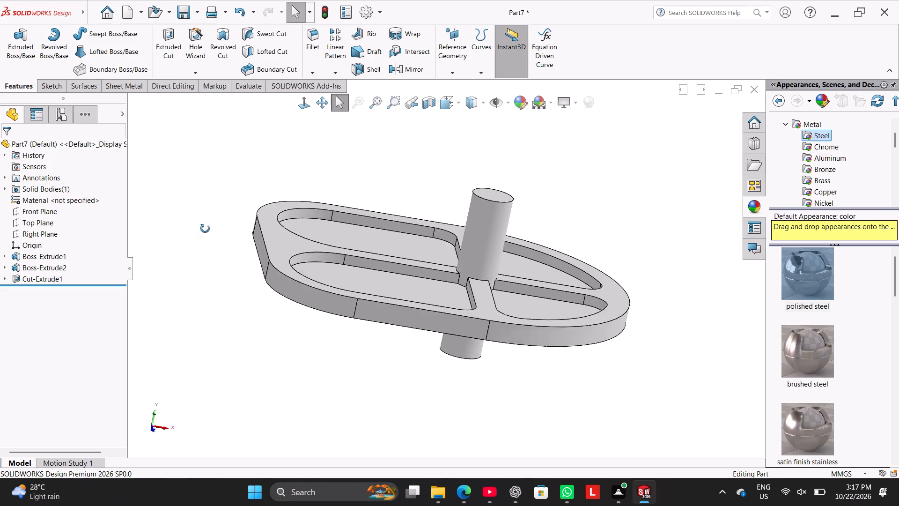
middle_drag(205, 229, 239, 302)
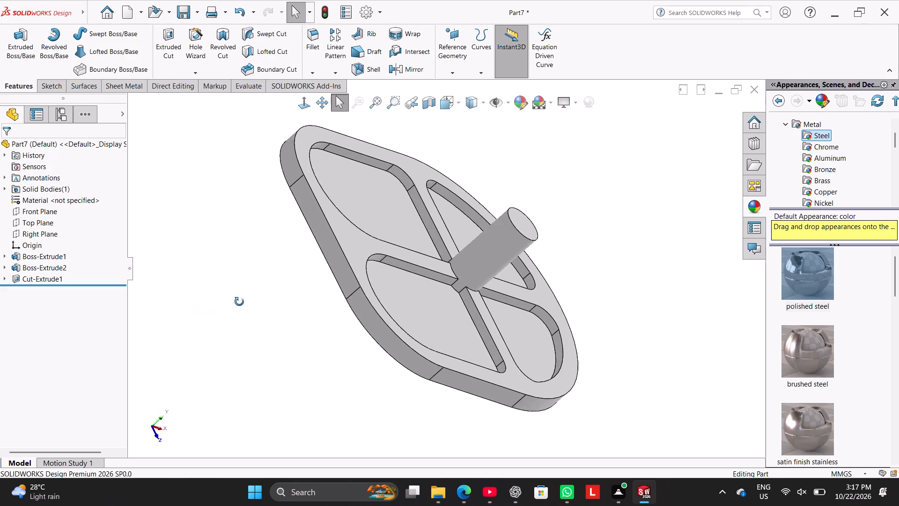
middle_drag(239, 302, 213, 267)
right_click(47, 280)
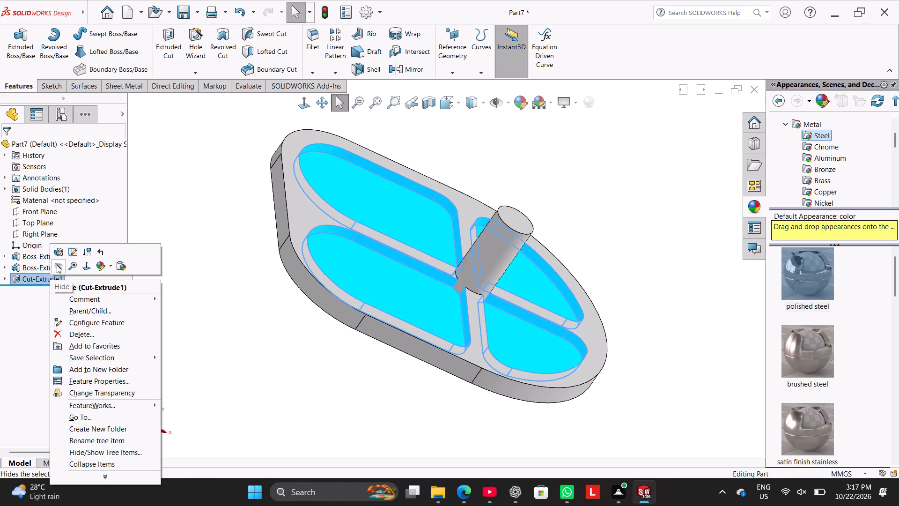
click(58, 257)
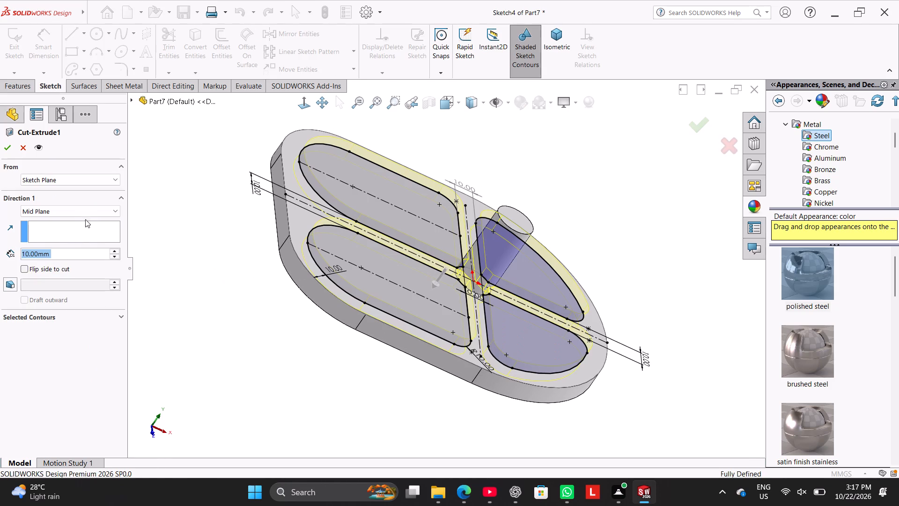
click(88, 215)
click(88, 221)
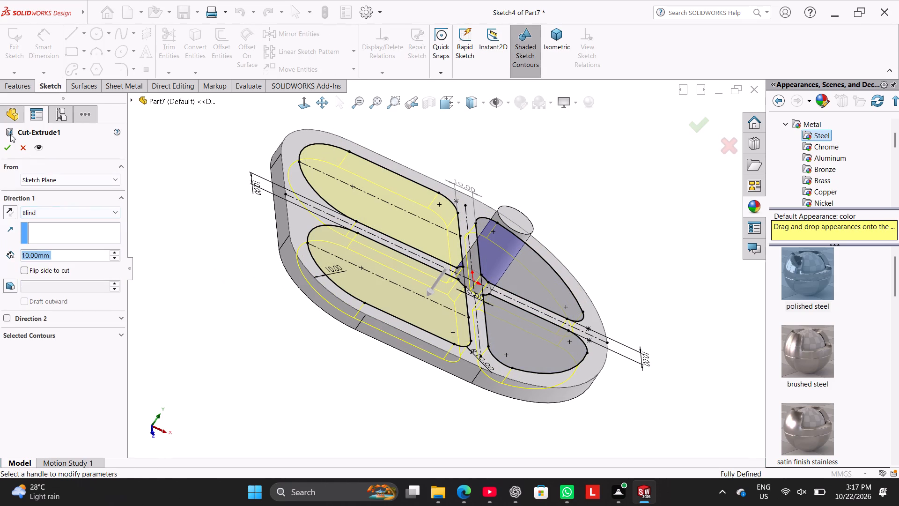
click(7, 146)
click(162, 214)
Start a new sketch on the Front Plane and begin the Line command.
right_drag(174, 253, 274, 186)
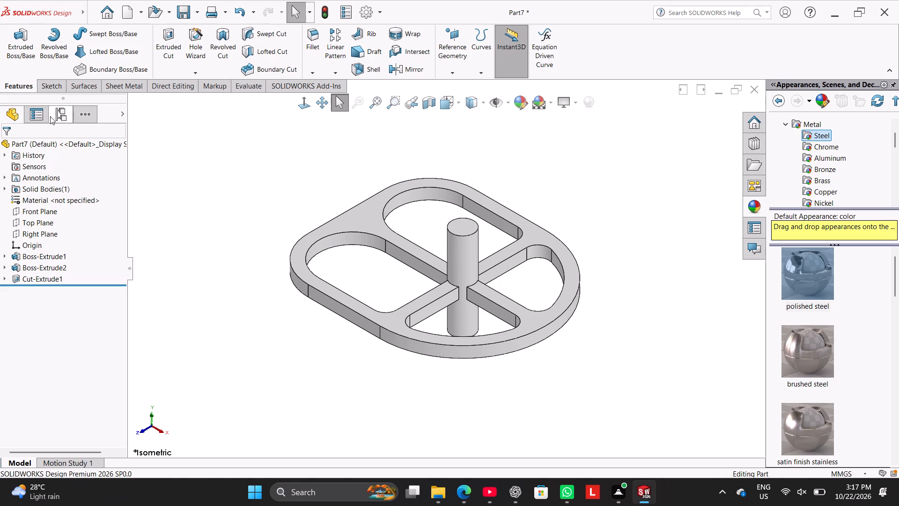
click(42, 214)
click(50, 203)
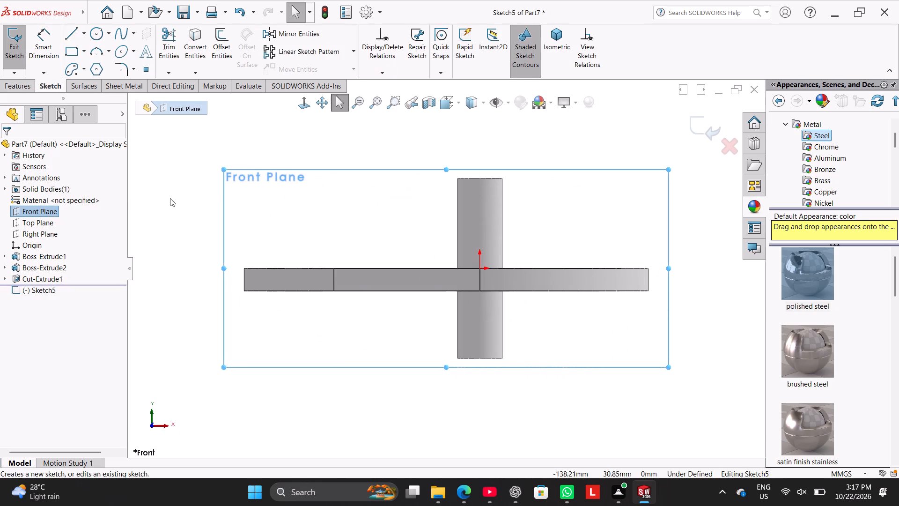
click(171, 193)
click(73, 37)
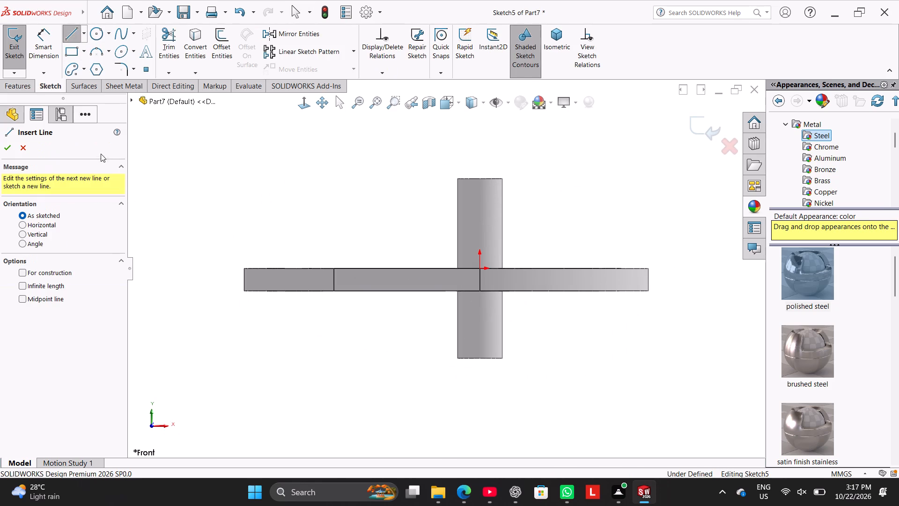
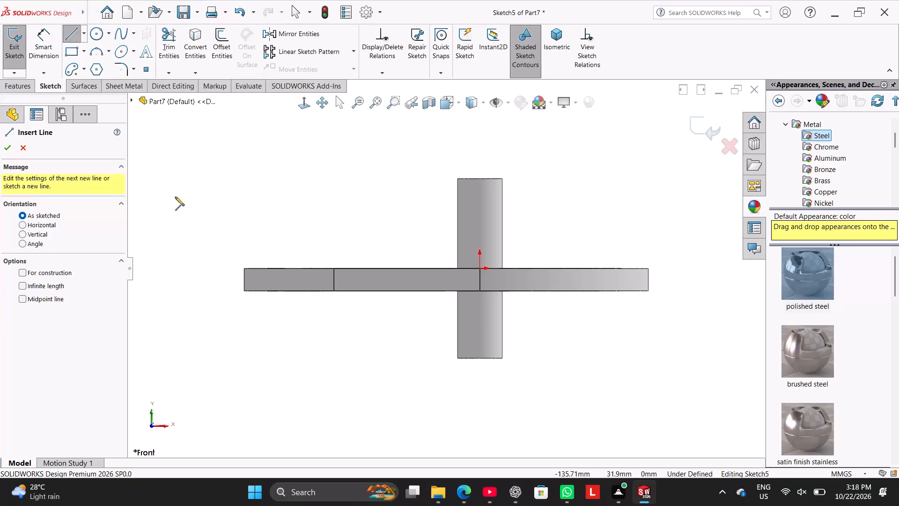
Cancel the Line command and exit the empty Front Plane sketch.
click(27, 153)
click(21, 49)
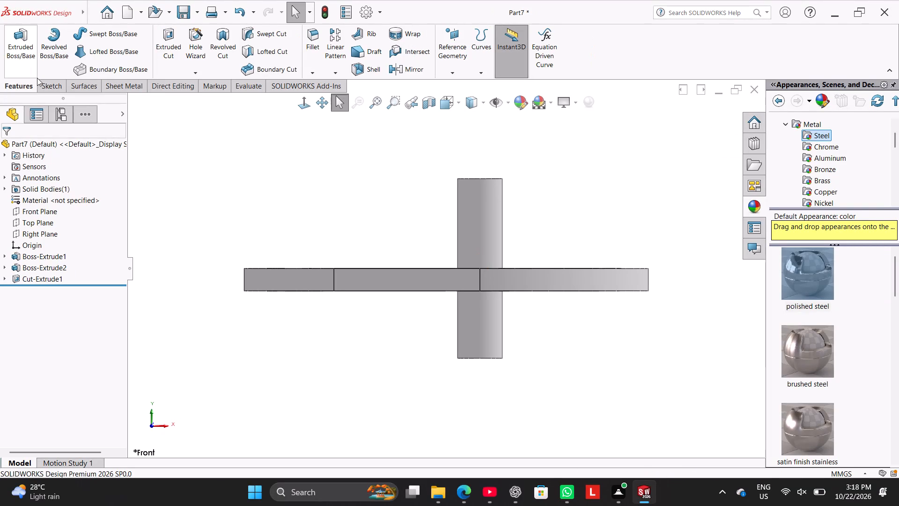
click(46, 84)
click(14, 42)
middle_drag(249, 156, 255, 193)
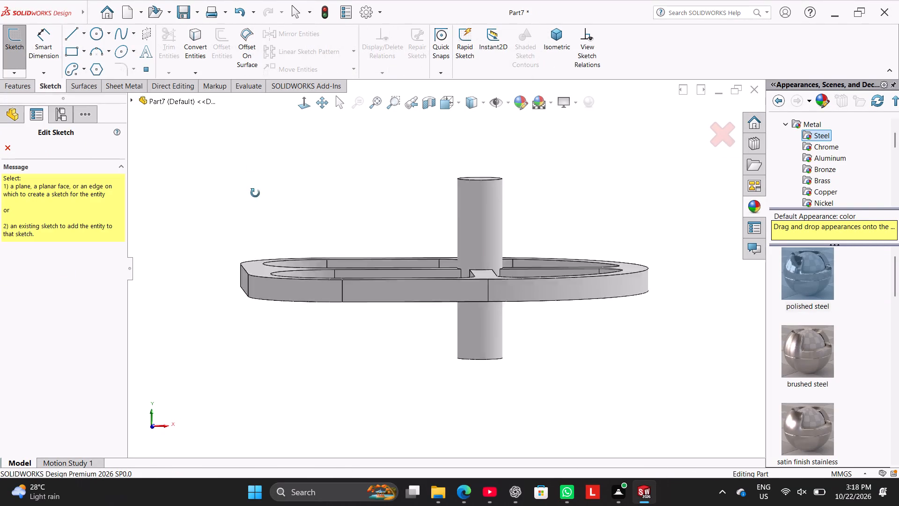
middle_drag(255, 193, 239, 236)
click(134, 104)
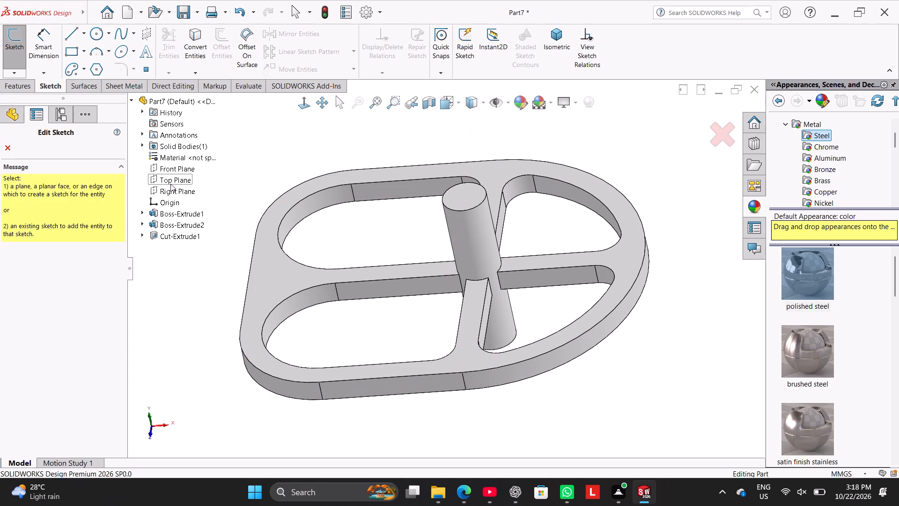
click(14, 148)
Start a new sketch on the circular end face at the underside of the central cylinder.
middle_drag(194, 285, 205, 208)
scroll(211, 260, down, 1)
middle_drag(211, 260, 222, 184)
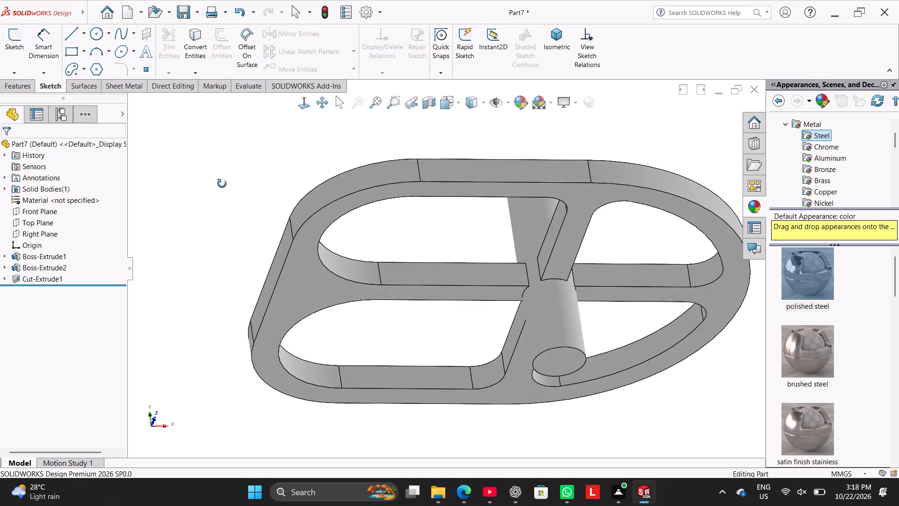
middle_drag(222, 184, 221, 185)
right_click(565, 359)
click(592, 270)
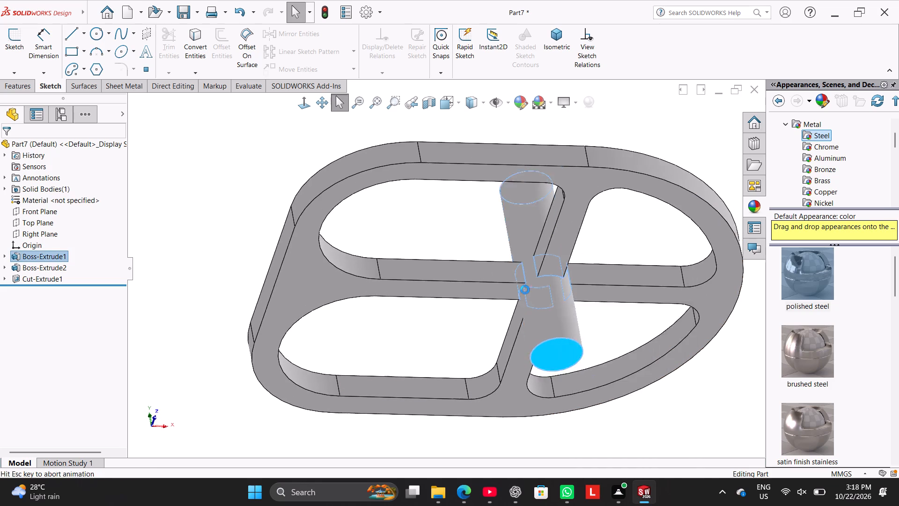
click(199, 255)
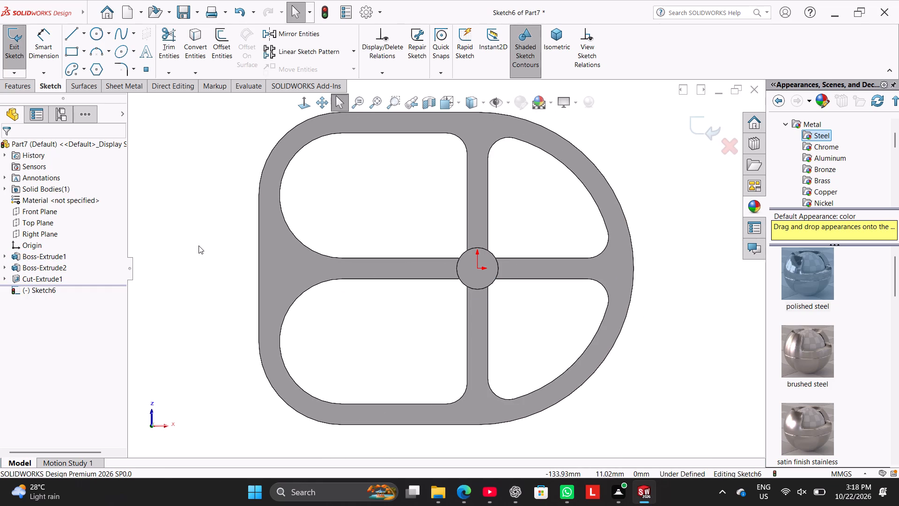
Sketch a corner rectangle about 57 mm high from the plate's straight side edge to beyond the central cylinder.
click(74, 48)
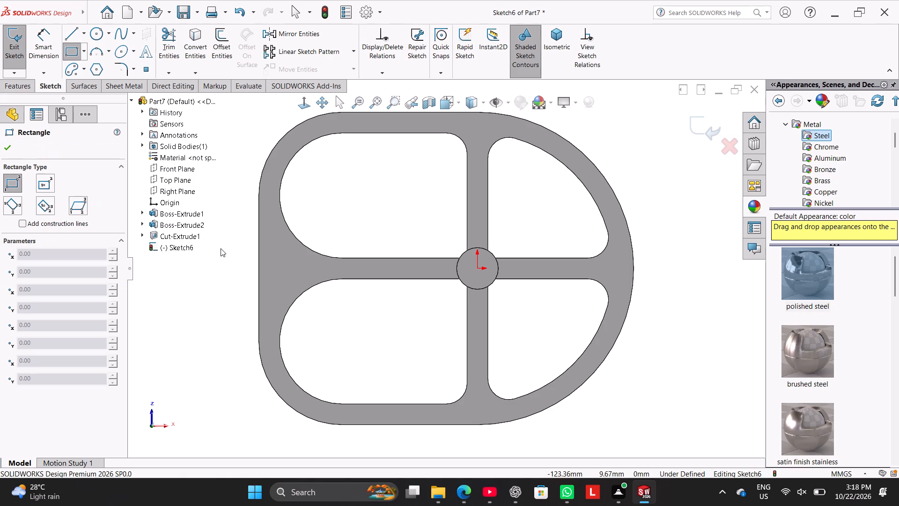
click(258, 209)
click(537, 327)
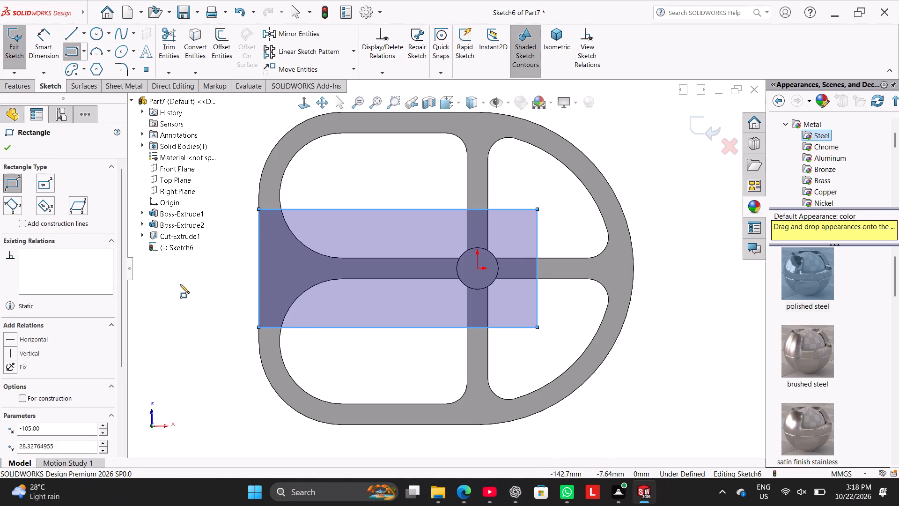
right_click(180, 284)
click(210, 290)
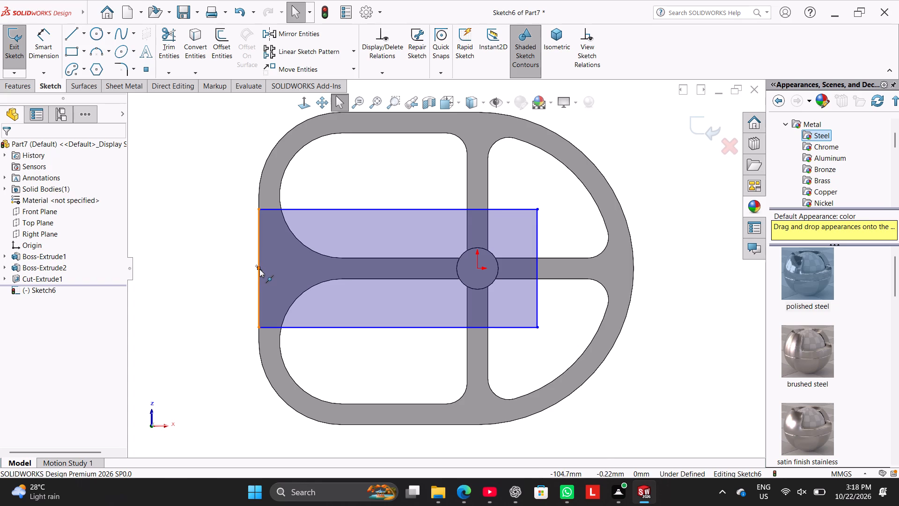
Add a Horizontal relation between the midpoint of the rectangle's edge on the plate's straight side and the origin.
ctrl+click(259, 269)
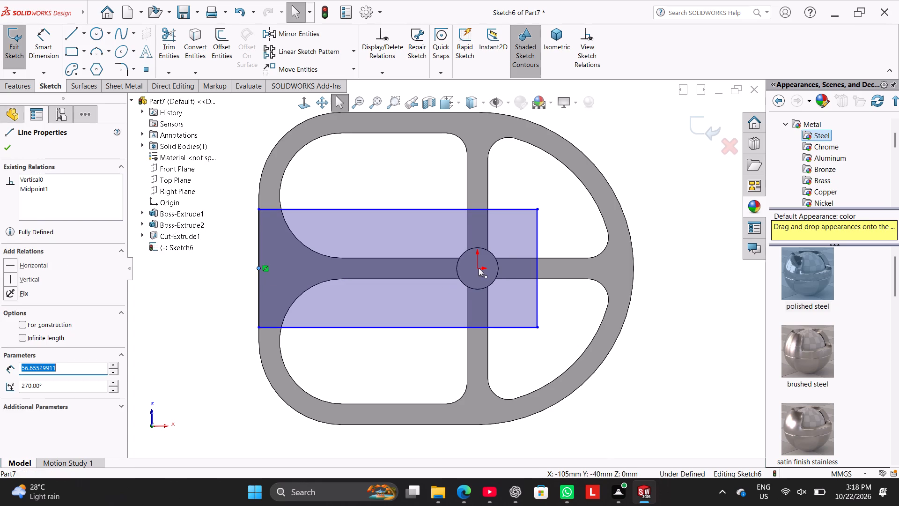
ctrl+click(479, 267)
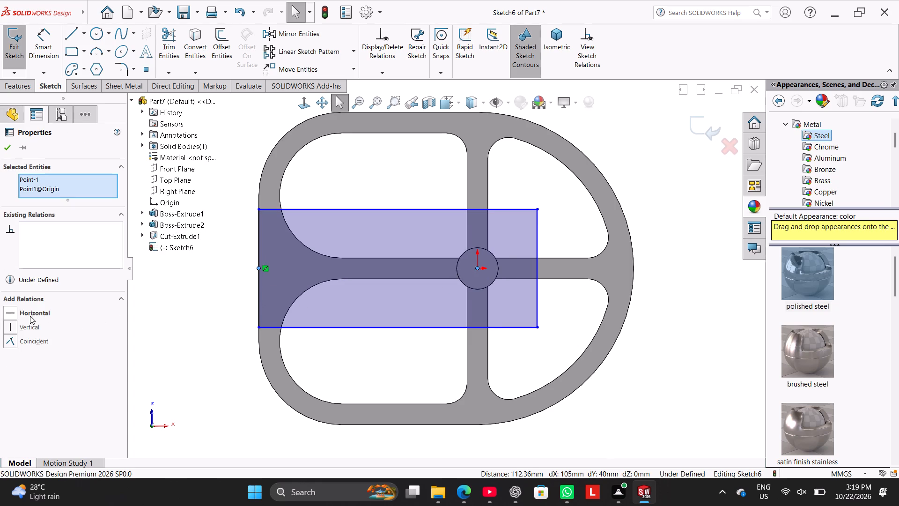
ctrl+click(31, 315)
click(162, 320)
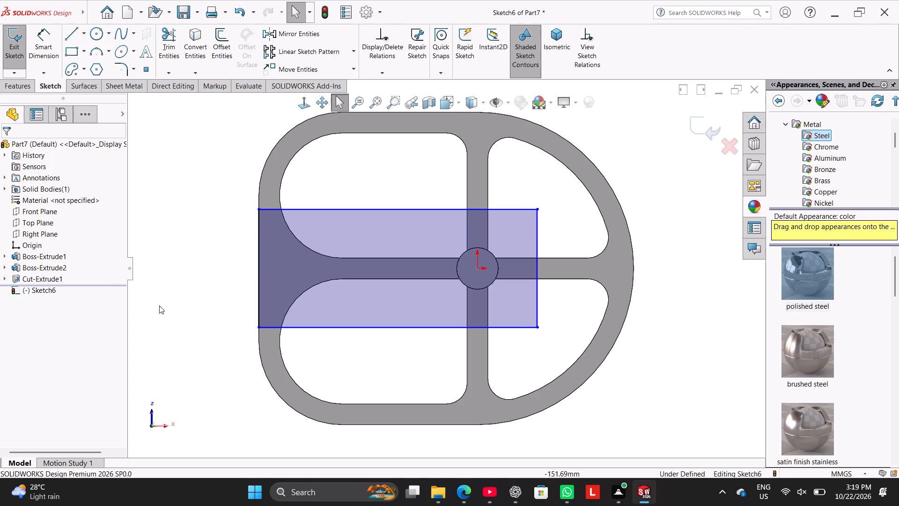
Start dimensioning the rectangle with Smart Dimension.
click(55, 44)
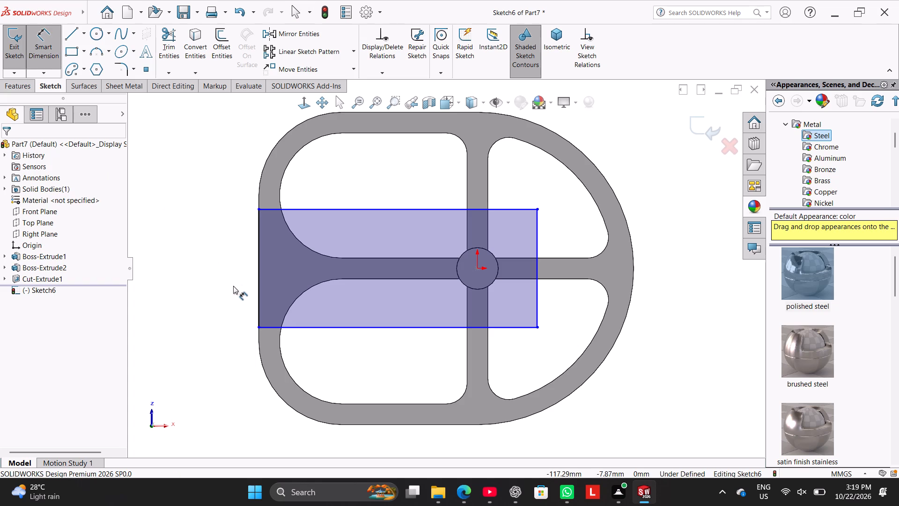
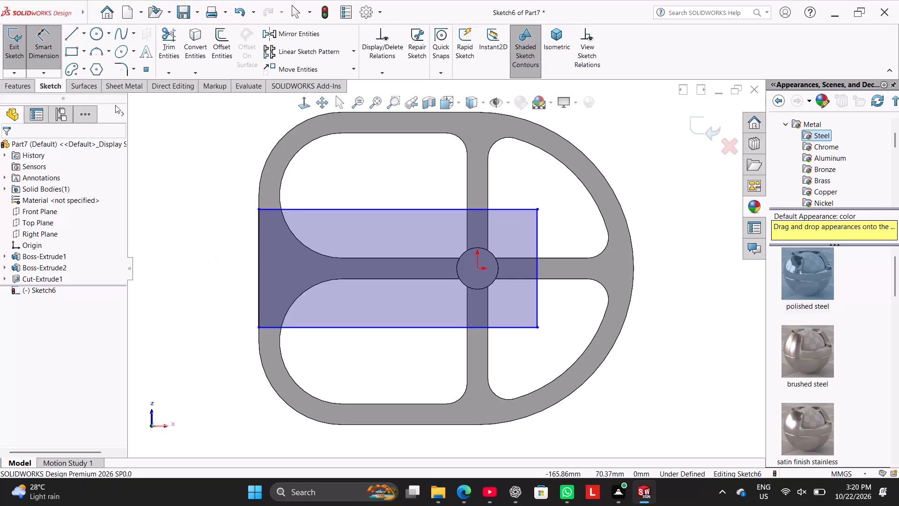
Dimension the rectangle's edge along the plate's straight side to 60 mm.
click(259, 275)
click(232, 276)
text(60)
key(Return)
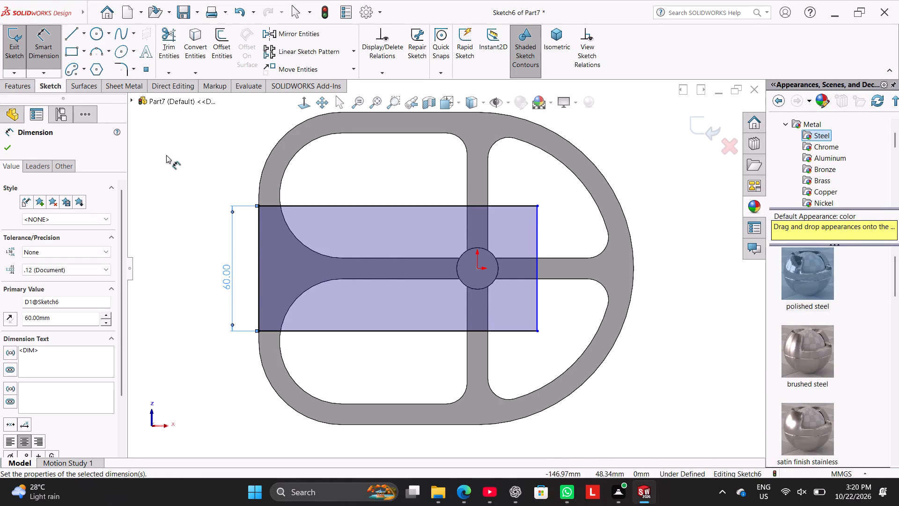
right_click(163, 140)
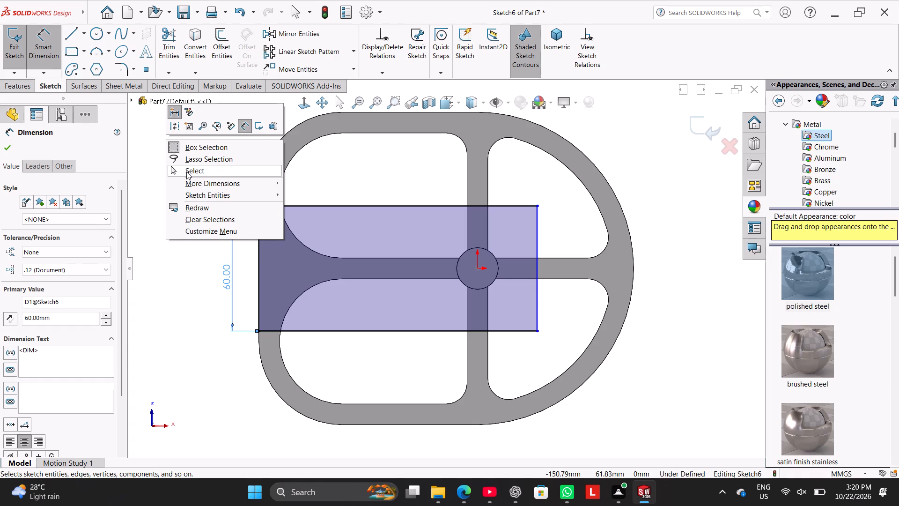
click(186, 171)
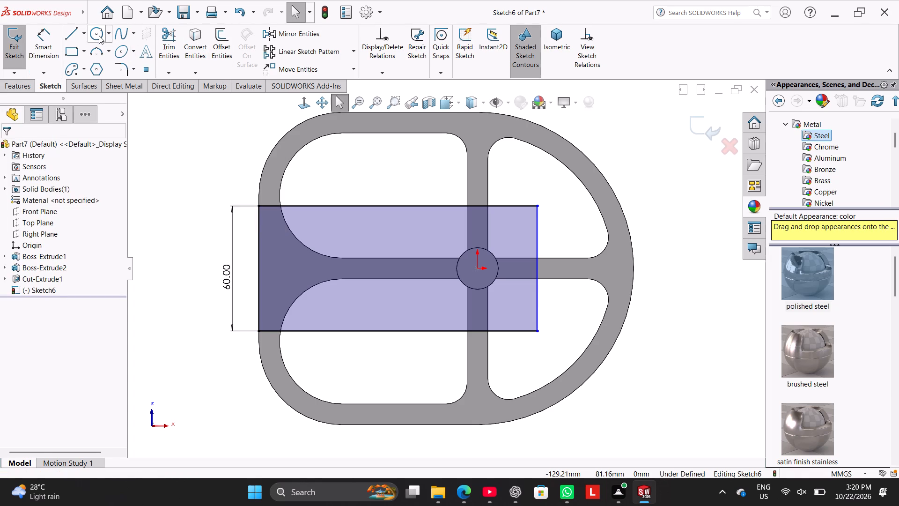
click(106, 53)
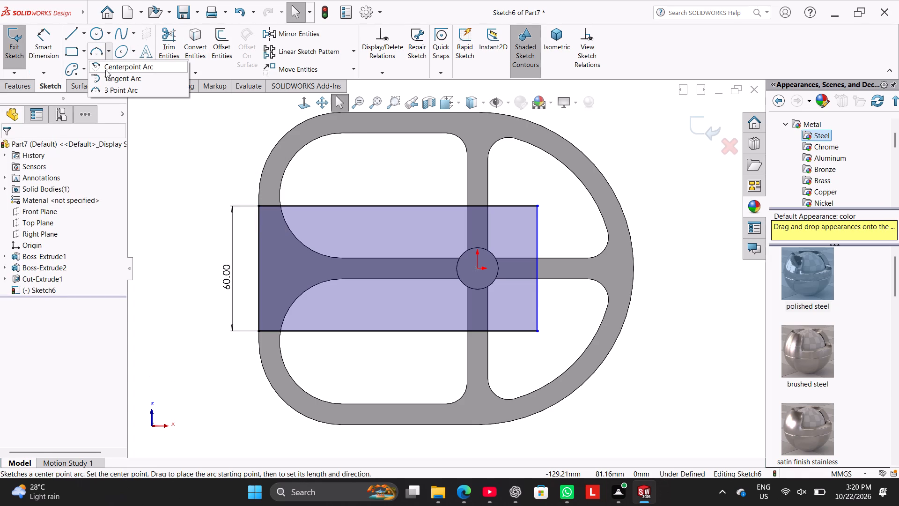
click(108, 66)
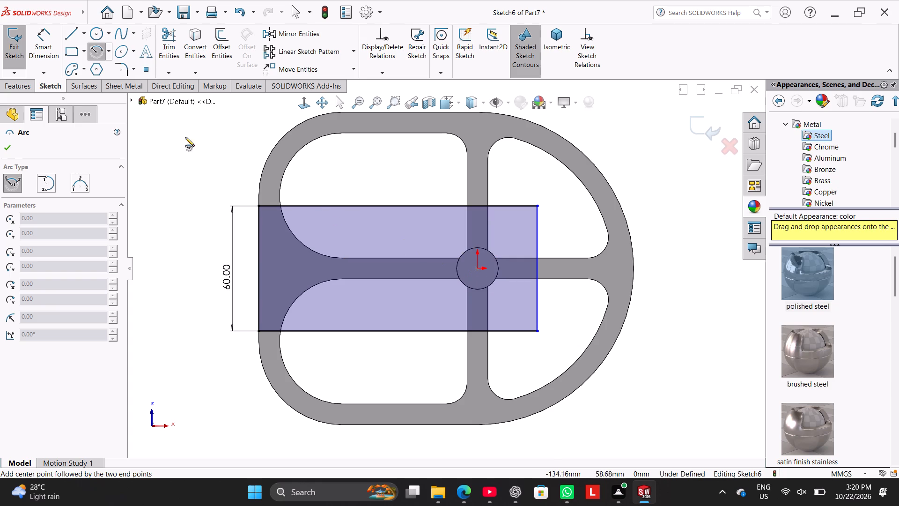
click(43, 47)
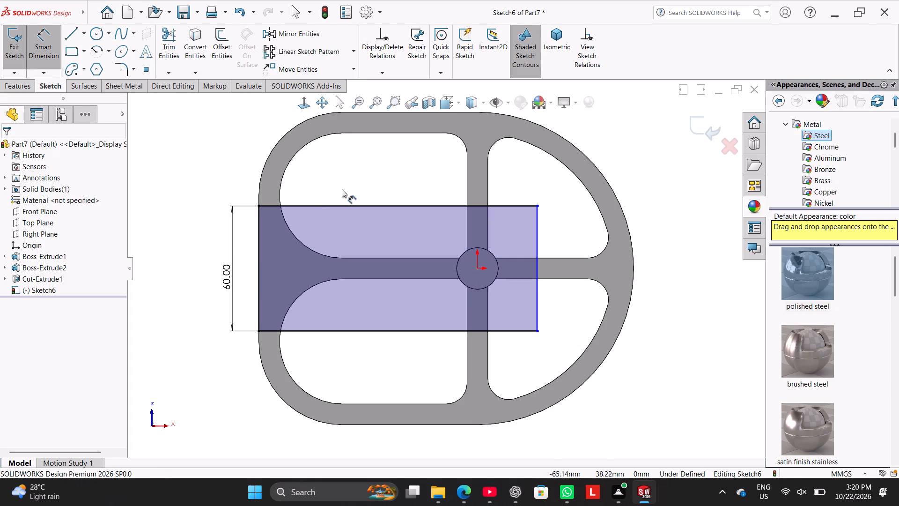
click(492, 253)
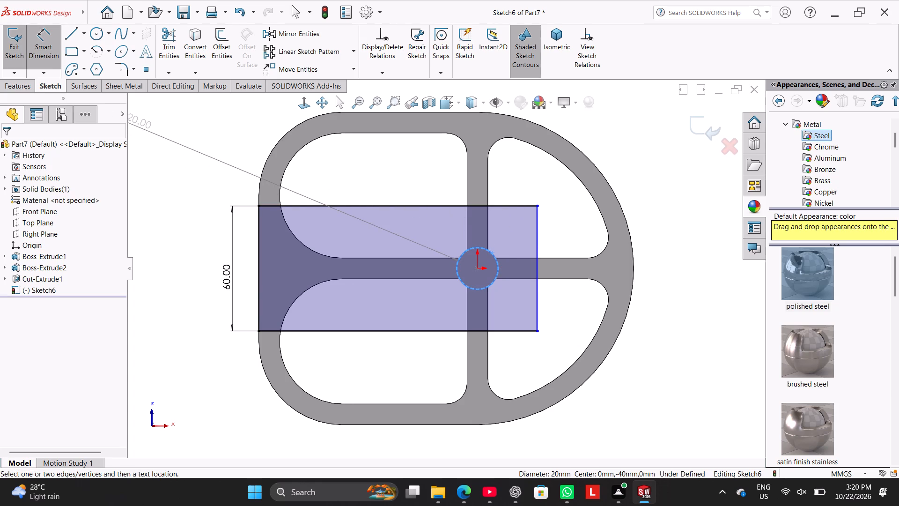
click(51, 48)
Sketch a circle with a radius of about 20 mm centred on the origin, around the central cylinder.
click(94, 36)
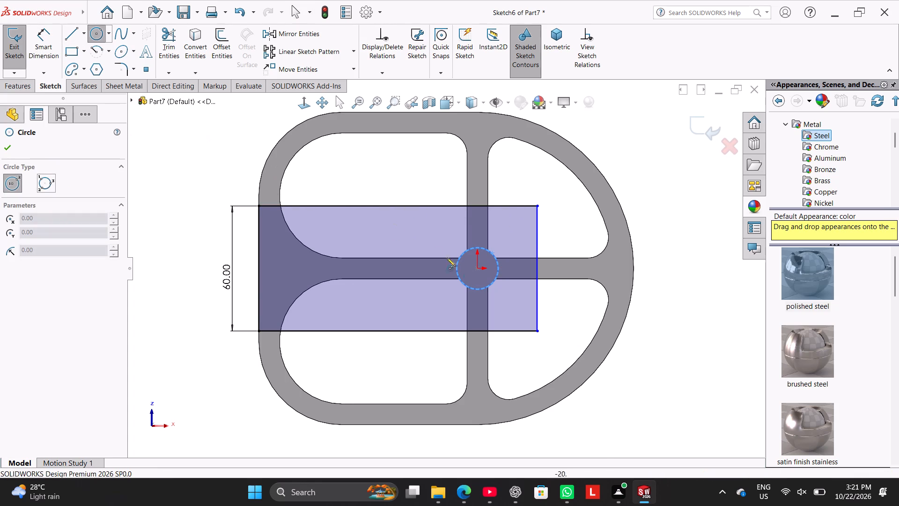
click(477, 267)
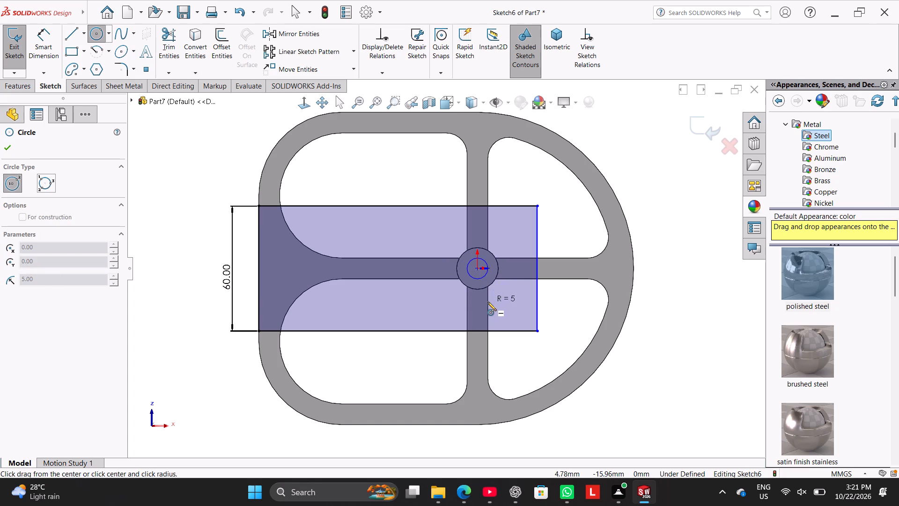
click(501, 303)
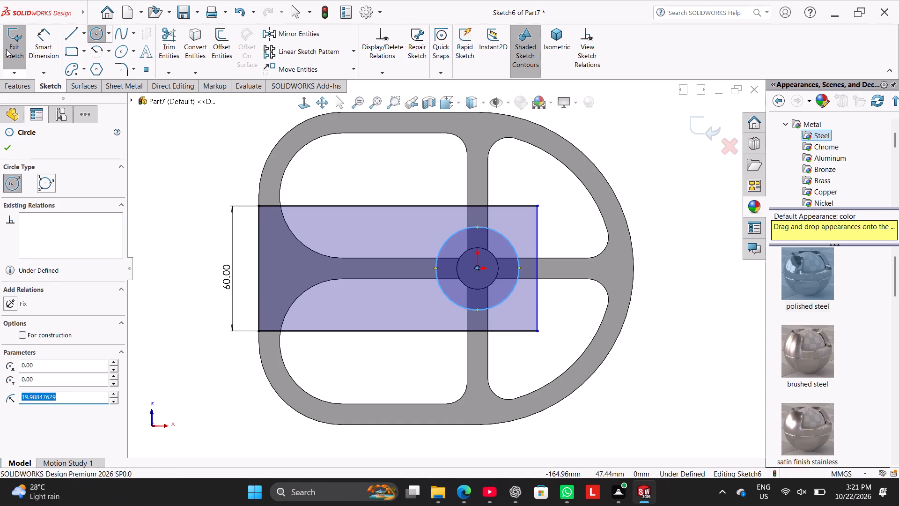
Dimension the new circle around the central cylinder to a diameter of 30 mm.
click(45, 56)
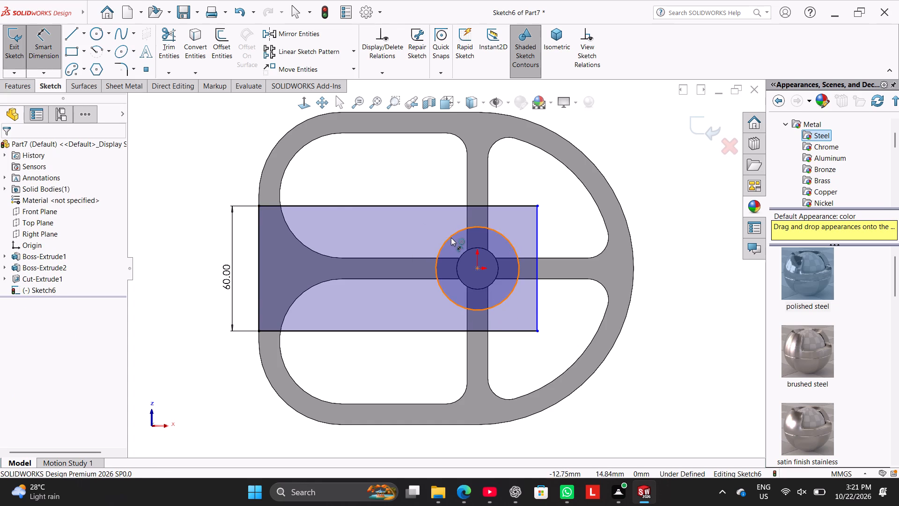
click(451, 238)
click(228, 156)
text(30)
key(Return)
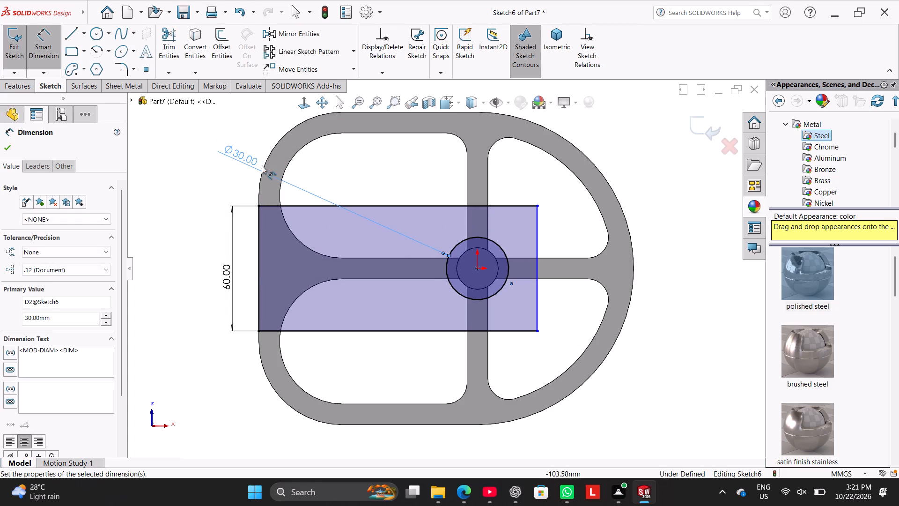
right_click(626, 150)
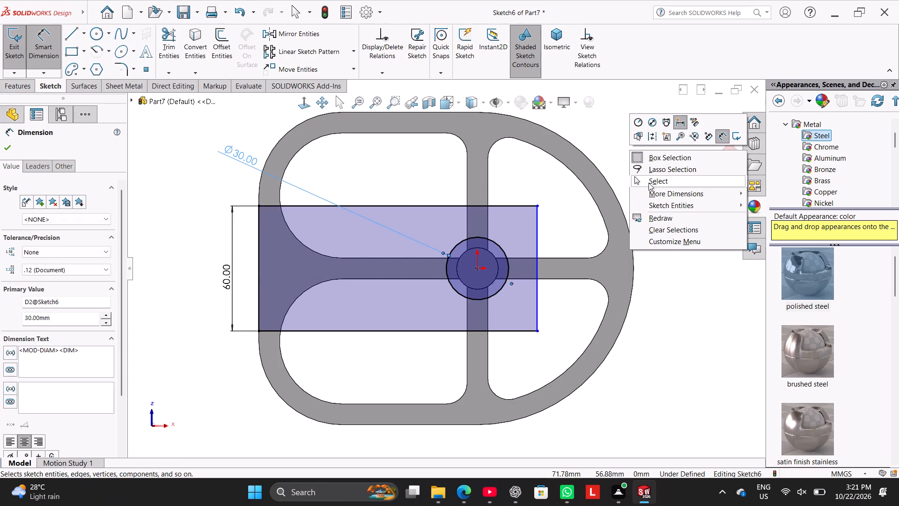
click(648, 182)
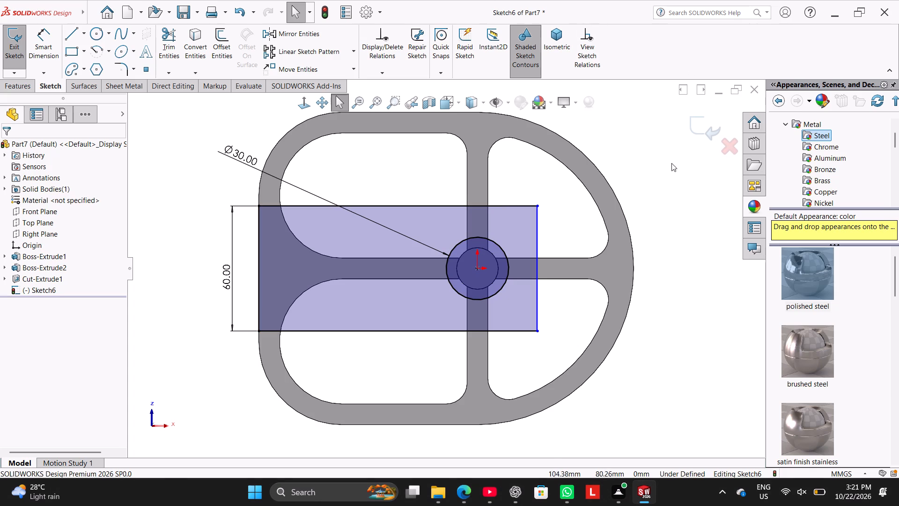
click(652, 208)
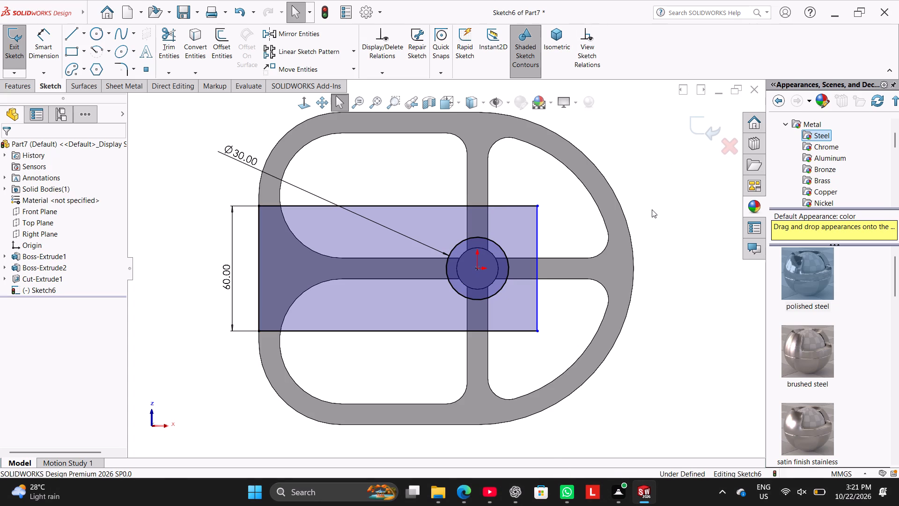
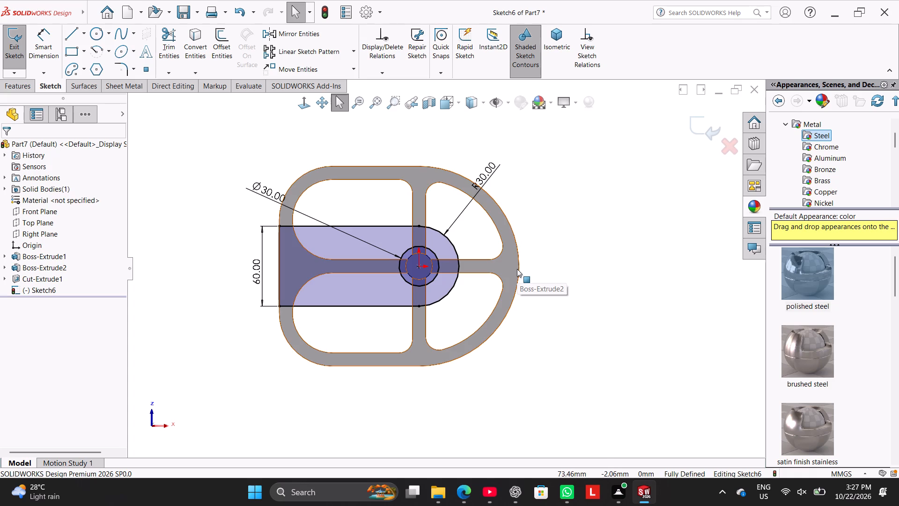
Delete the 30 mm diameter circle around the central cylinder from the end-face sketch.
right_click(432, 253)
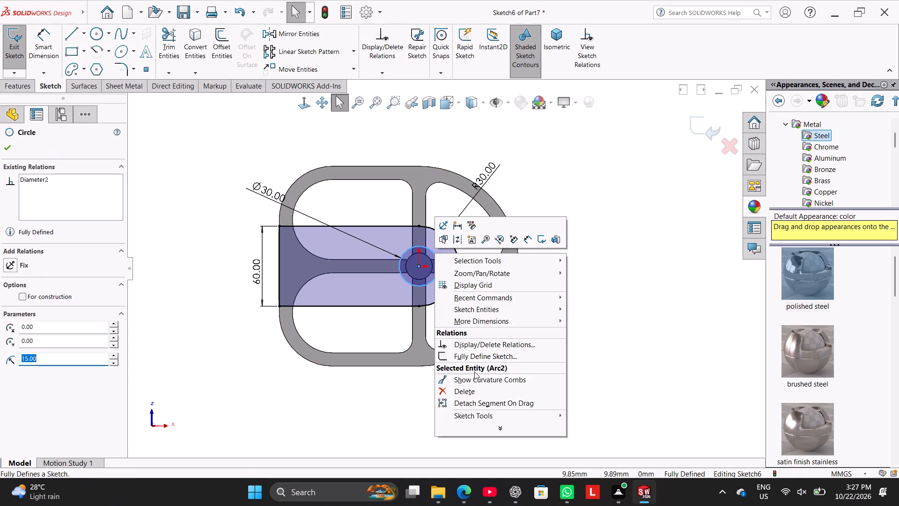
click(479, 392)
click(399, 240)
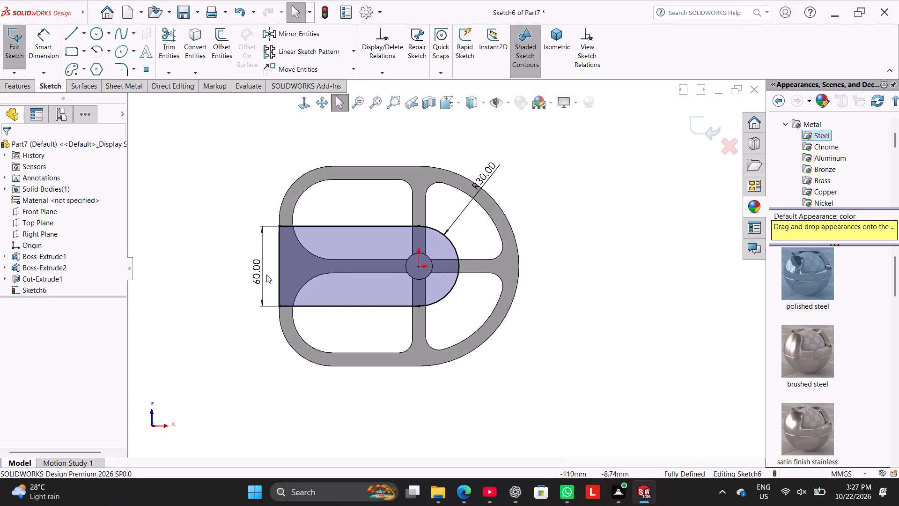
Extrude the 60 mm wide round-ended profile 10 mm, with the direction reversed toward the ribbed plate.
middle_drag(255, 347, 257, 206)
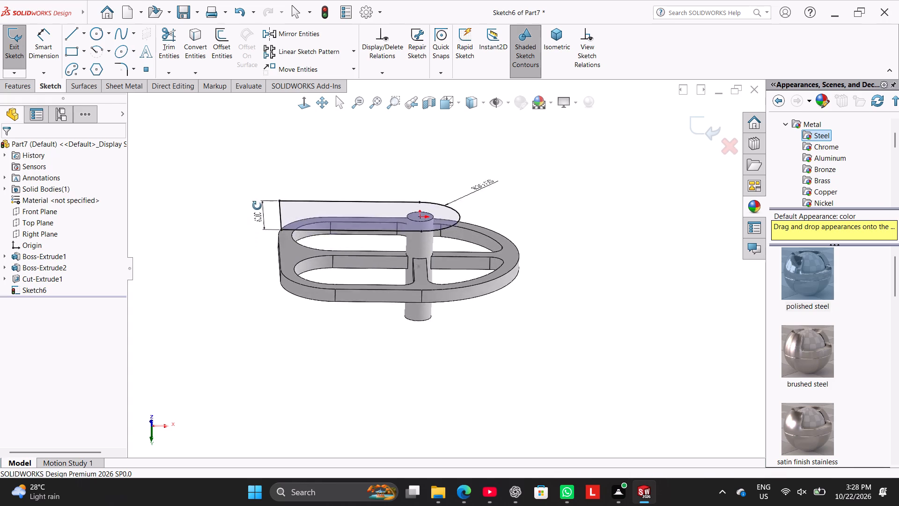
middle_drag(257, 206, 255, 181)
right_drag(206, 308, 311, 178)
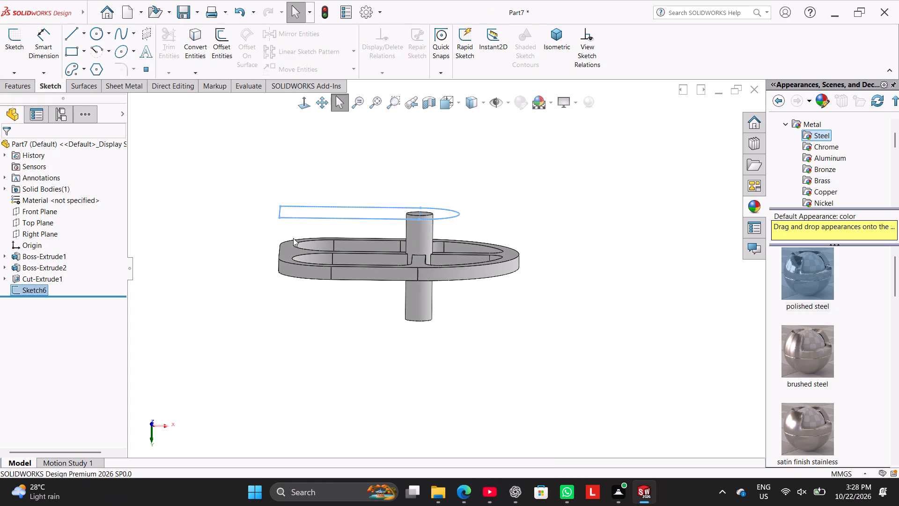
right_drag(268, 276, 336, 199)
middle_drag(278, 260, 329, 202)
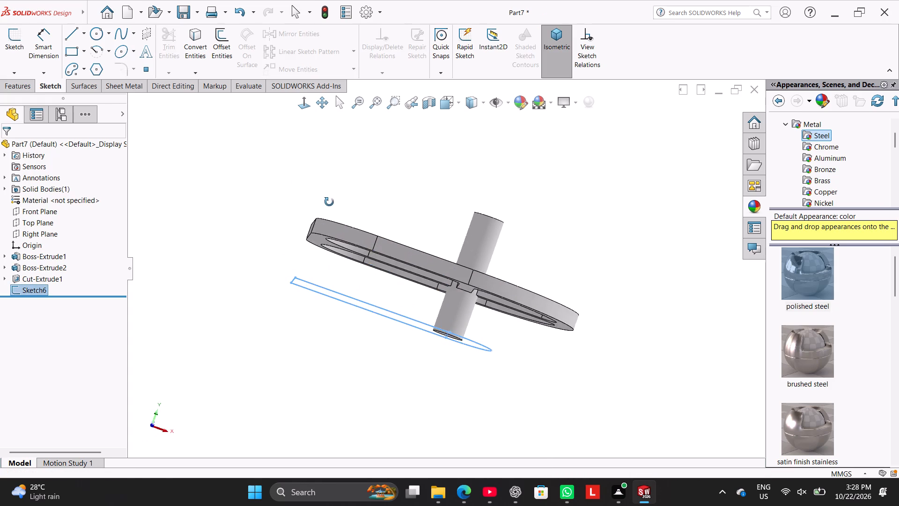
middle_drag(329, 202, 325, 223)
click(29, 89)
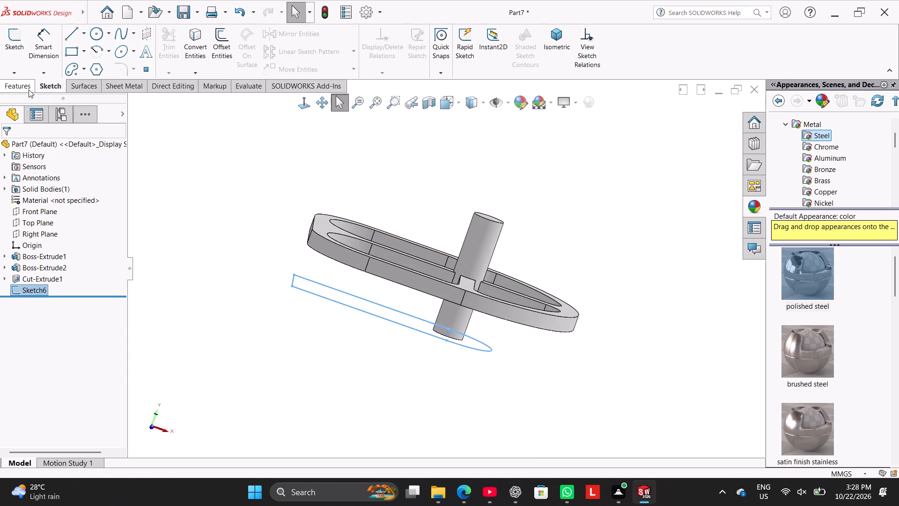
click(25, 64)
click(479, 282)
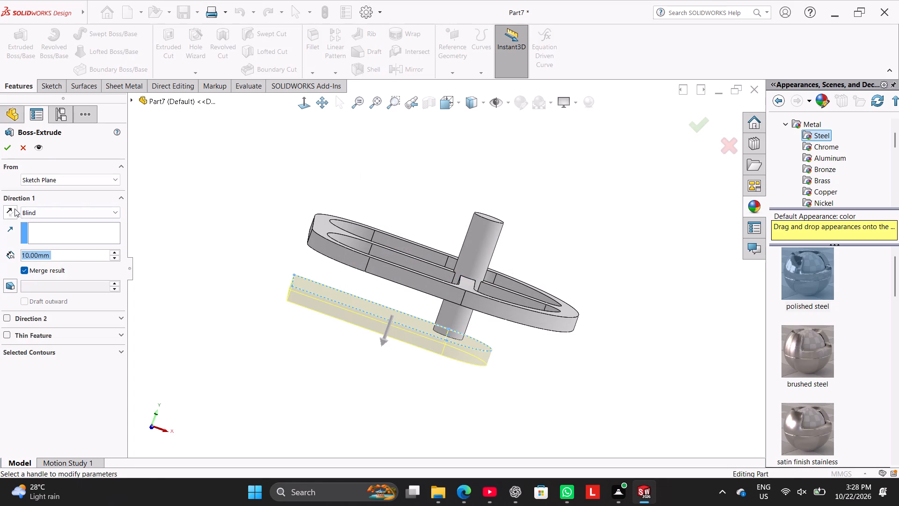
click(15, 209)
click(8, 149)
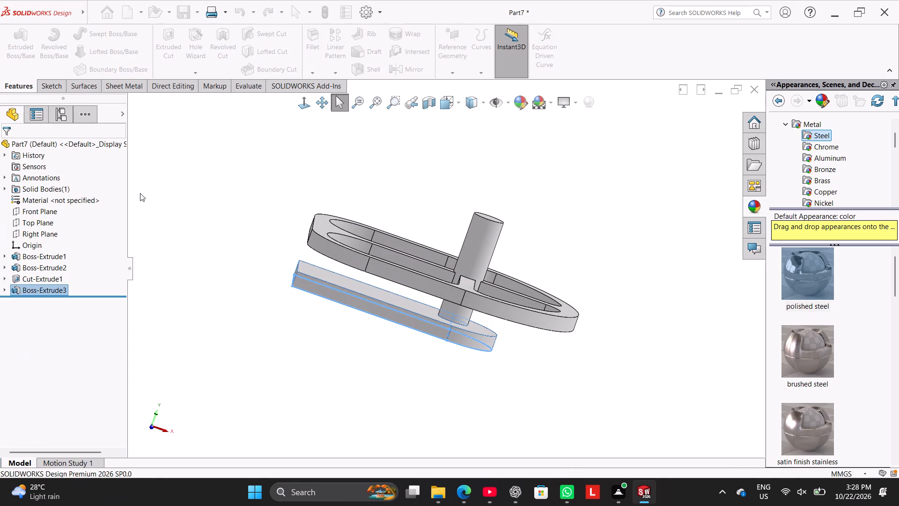
click(155, 194)
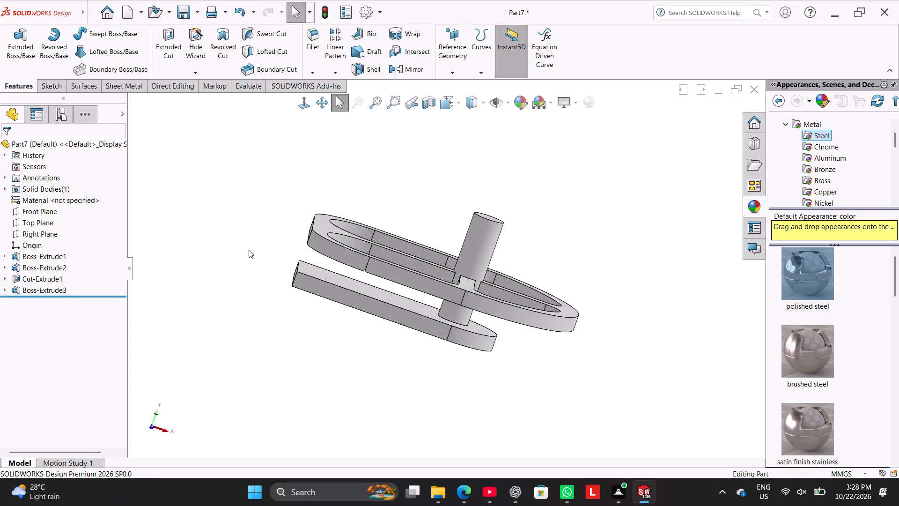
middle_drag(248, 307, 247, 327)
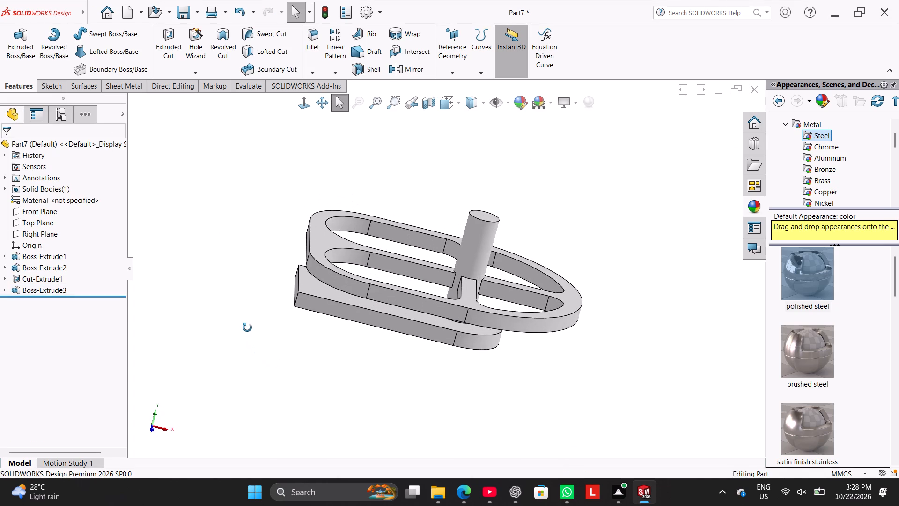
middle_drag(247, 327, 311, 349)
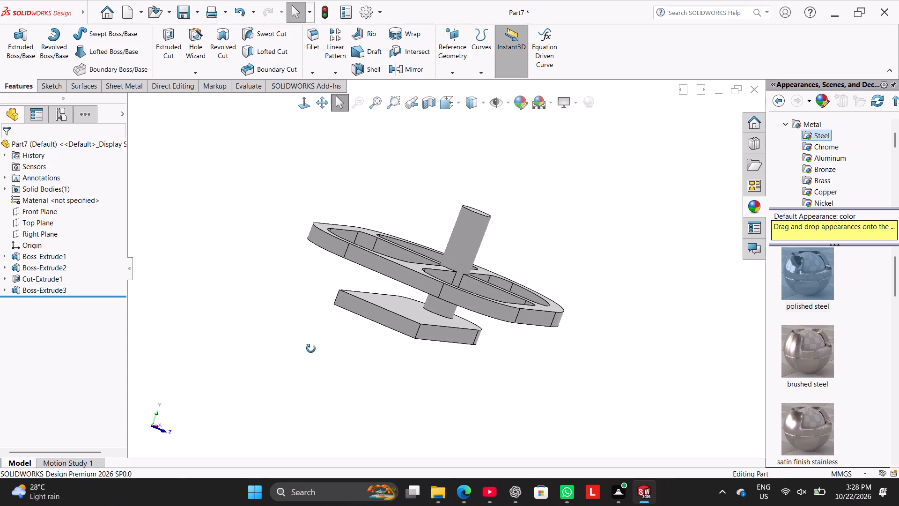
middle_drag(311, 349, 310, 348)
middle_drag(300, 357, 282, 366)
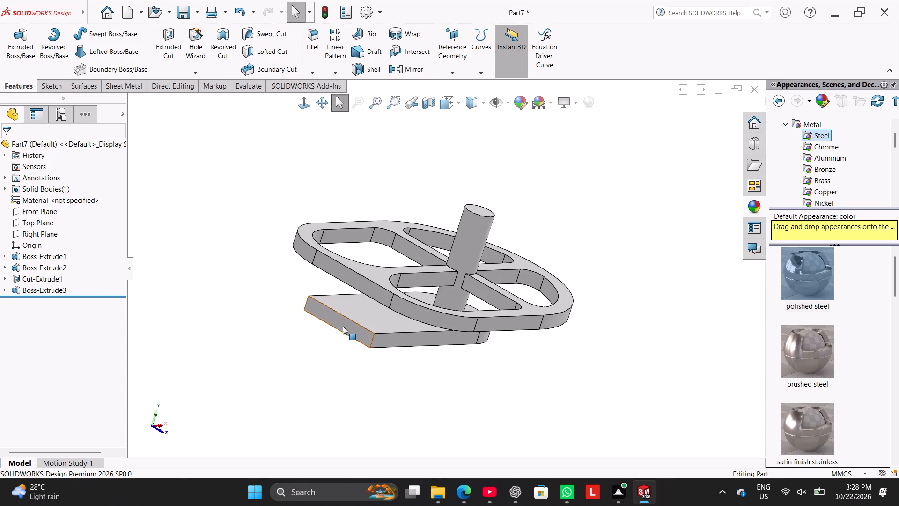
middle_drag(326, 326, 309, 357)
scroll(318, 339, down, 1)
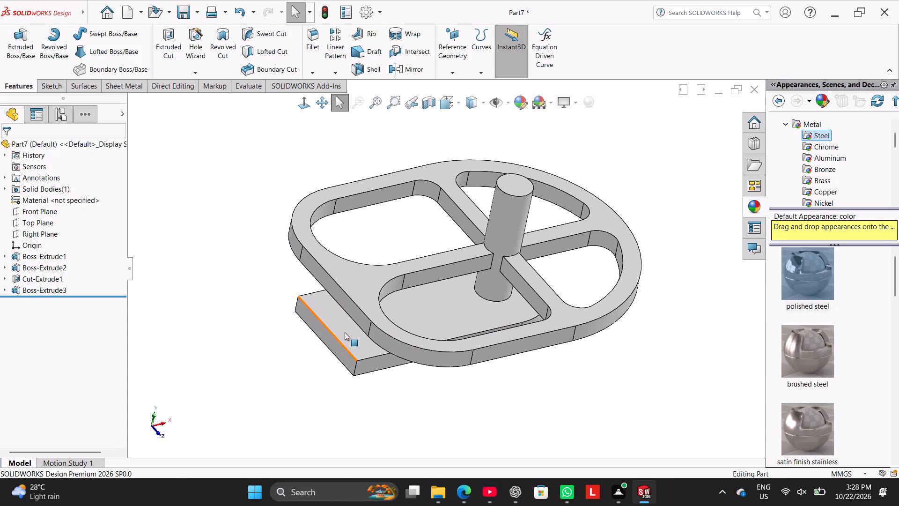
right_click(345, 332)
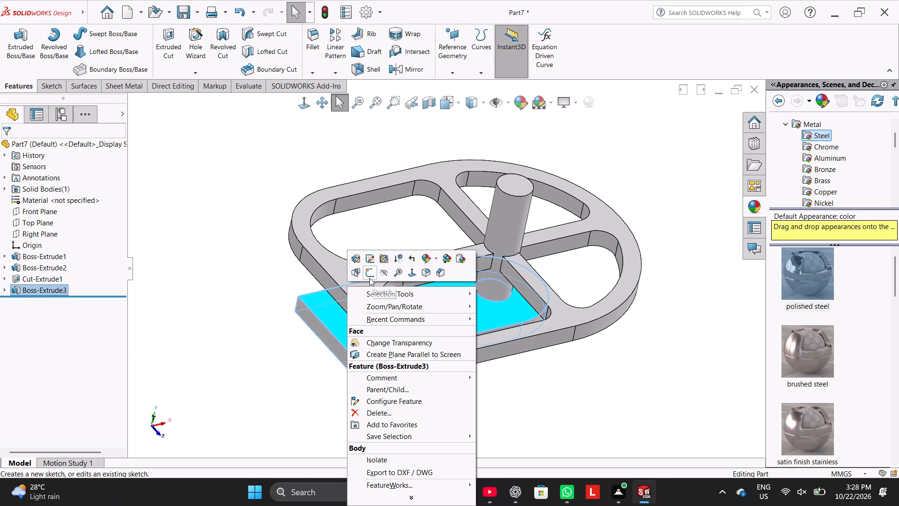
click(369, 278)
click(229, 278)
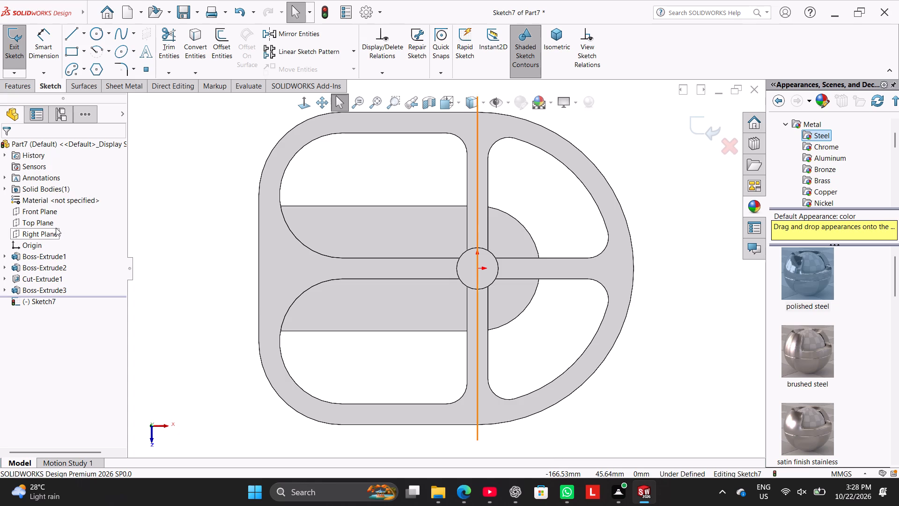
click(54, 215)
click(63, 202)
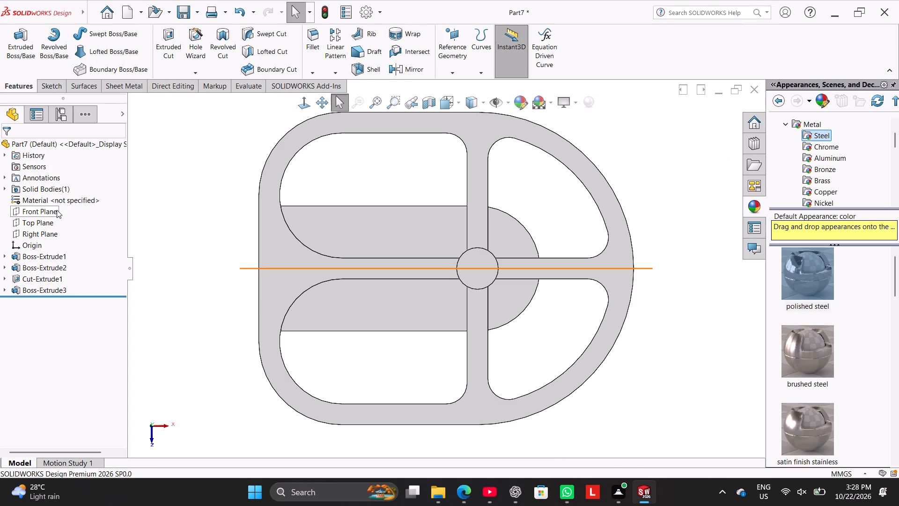
Start a new sketch on the Front Plane.
click(57, 210)
click(66, 202)
click(174, 300)
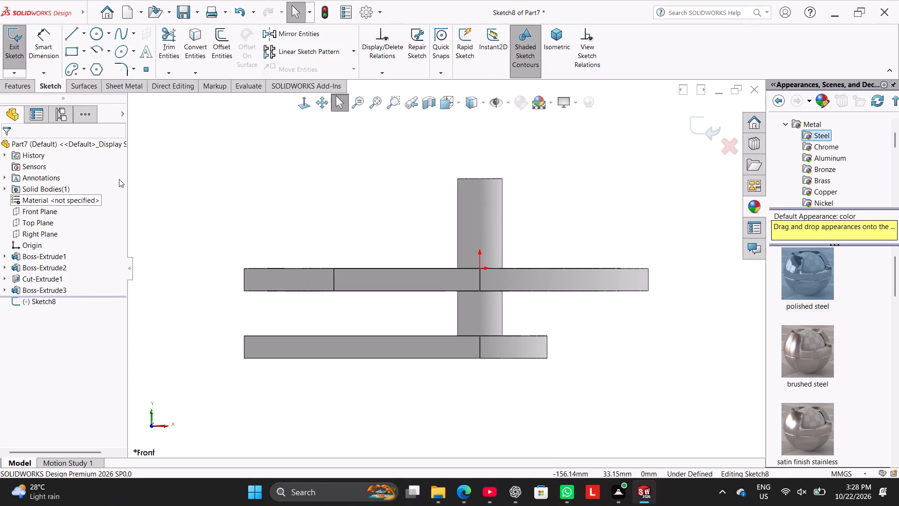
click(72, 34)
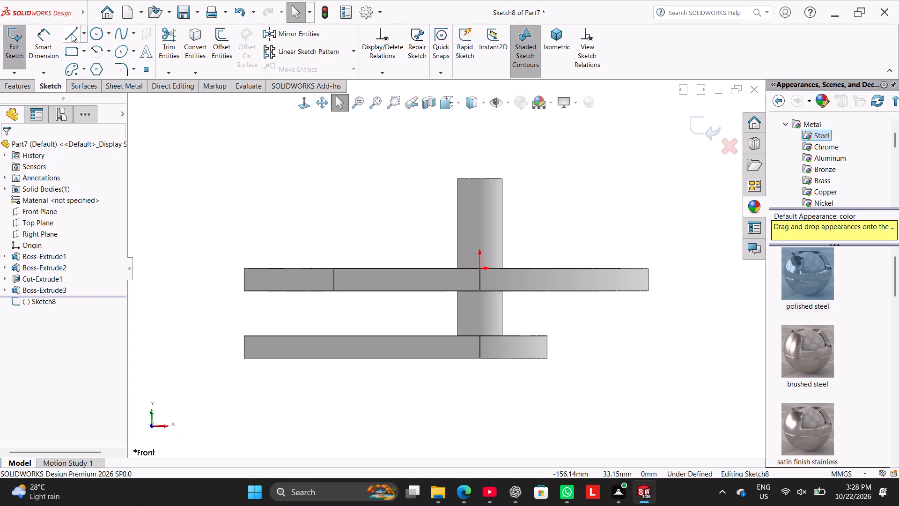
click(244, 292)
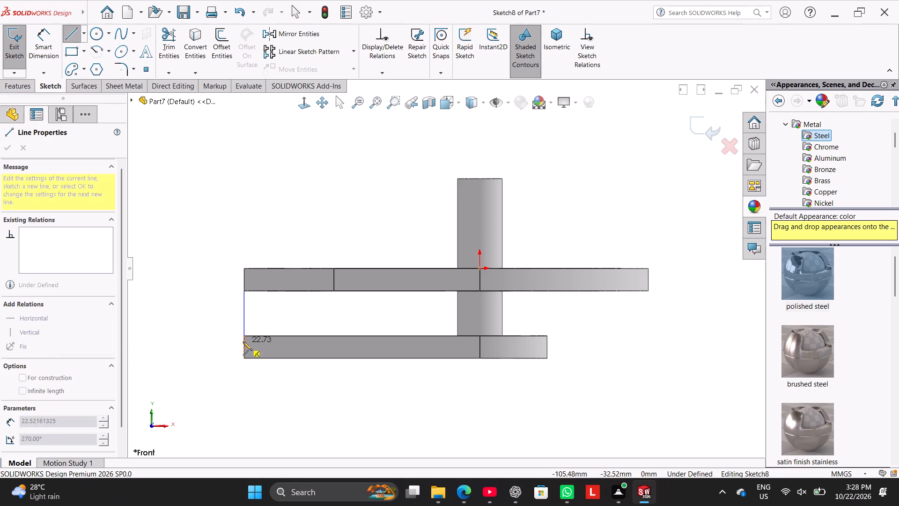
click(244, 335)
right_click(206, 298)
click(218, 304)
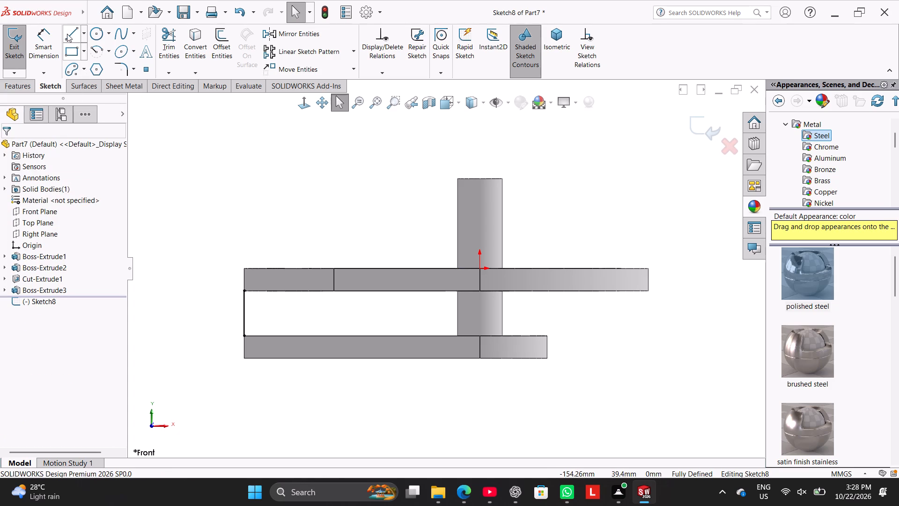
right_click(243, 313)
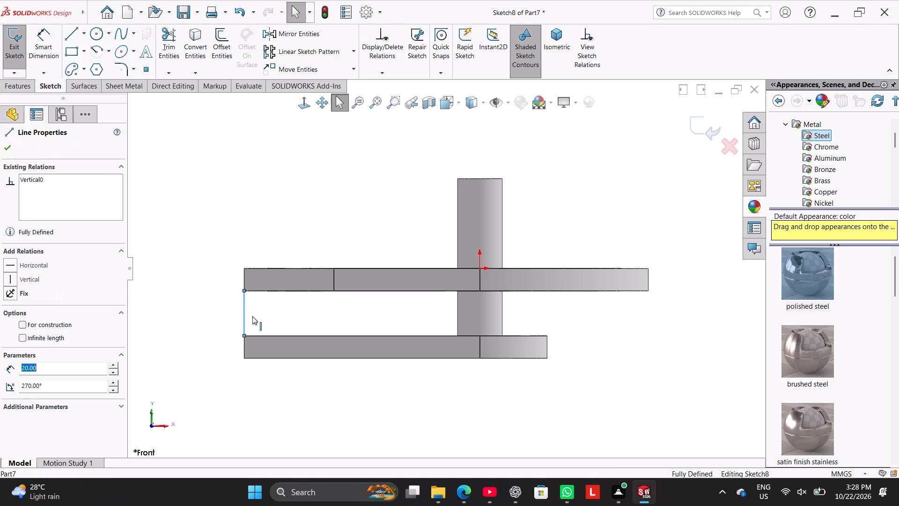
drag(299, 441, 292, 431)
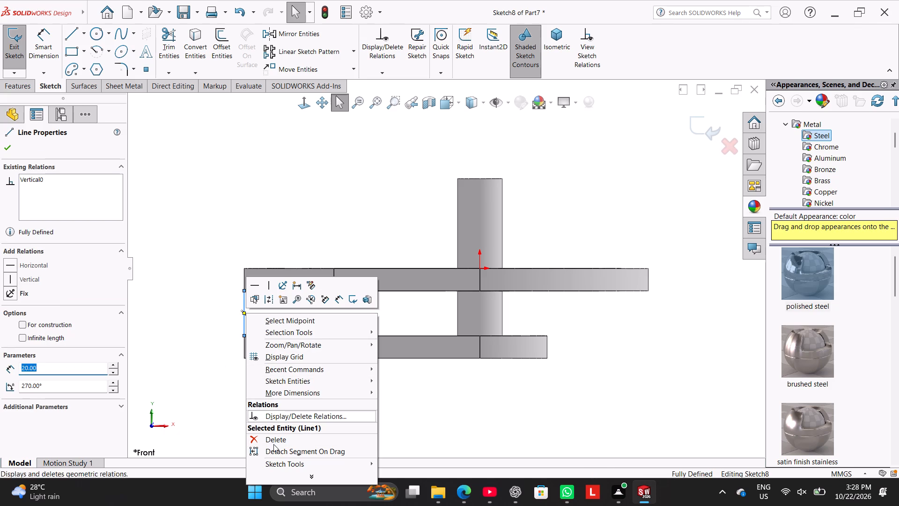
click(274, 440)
Sketch a corner rectangle about 6 mm wide and 20 mm tall, filling the gap between the two plates at their straight ends.
click(68, 48)
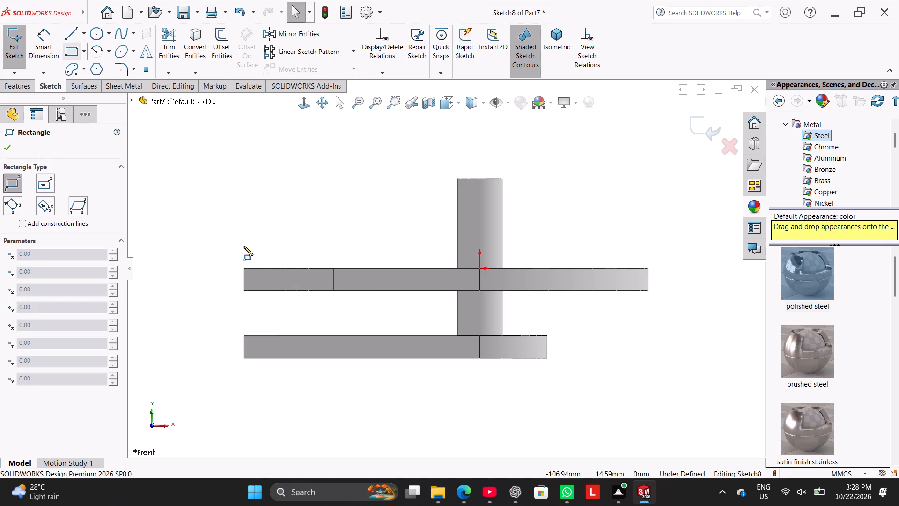
click(244, 292)
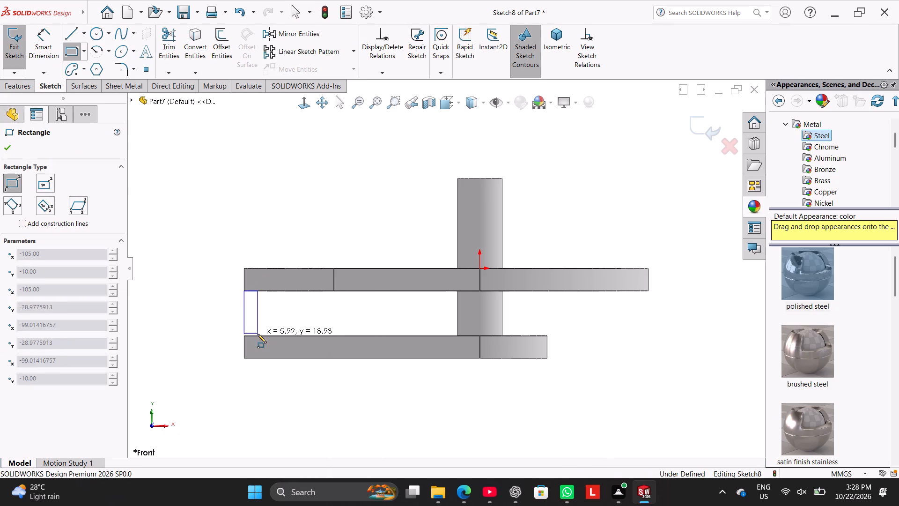
click(258, 336)
right_click(191, 257)
click(205, 264)
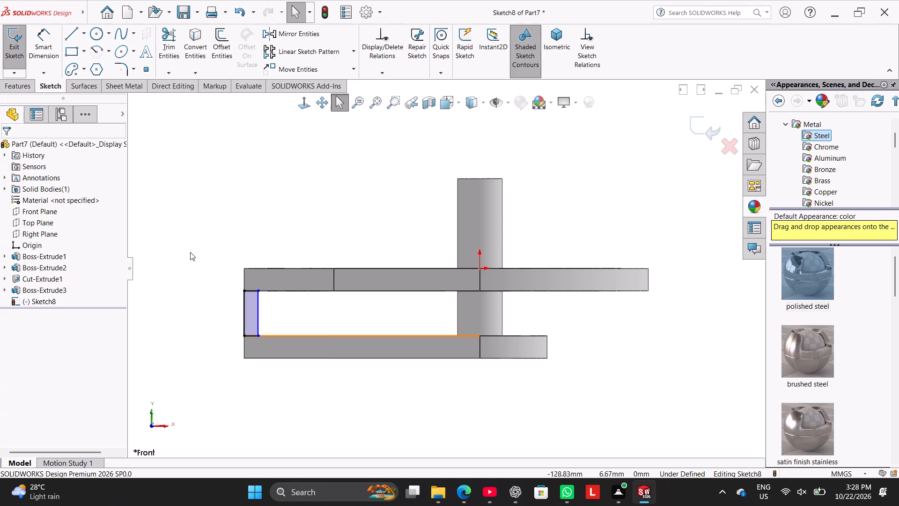
Dimension the width of the rectangle between the plates to 10 mm.
click(46, 56)
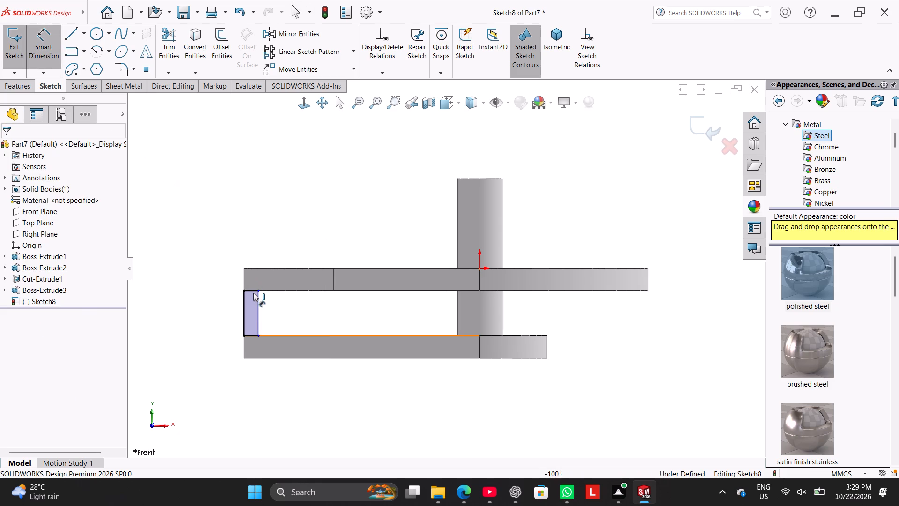
click(252, 291)
click(254, 234)
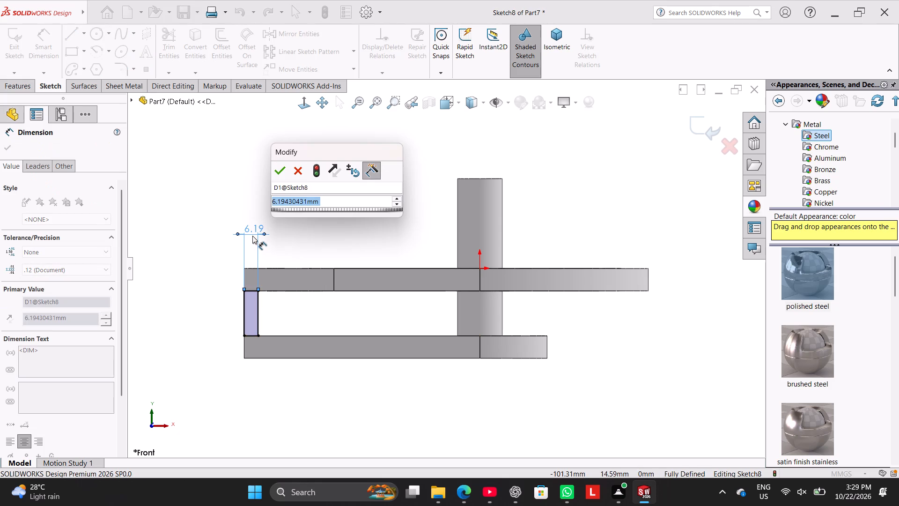
text(10)
key(Return)
right_click(240, 190)
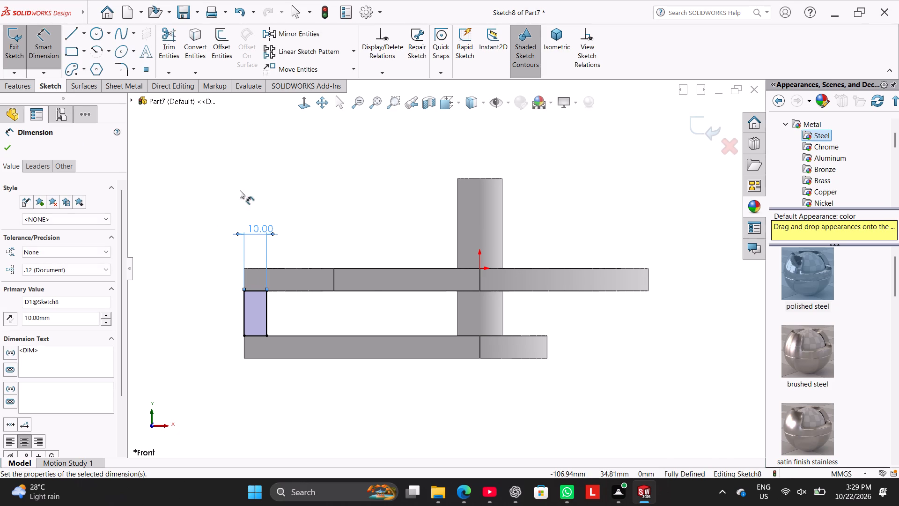
click(279, 223)
Extrude the rectangle 10 mm from the mid plane, merged with the body, as a connecting post between the two plates.
middle_drag(232, 208, 261, 267)
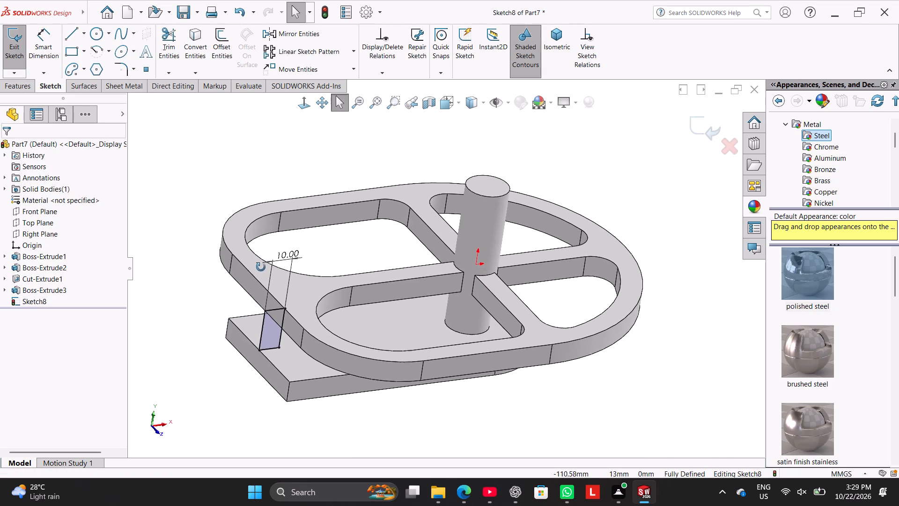
middle_drag(261, 267, 261, 266)
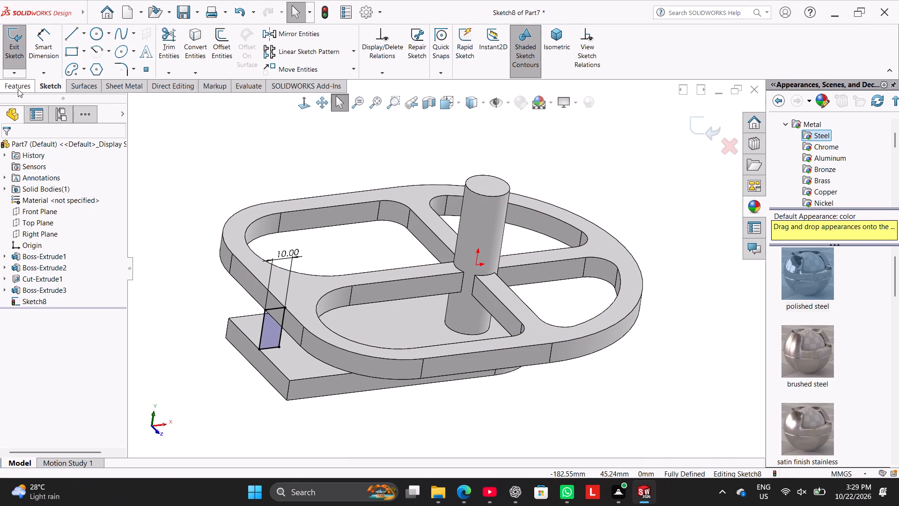
click(18, 89)
click(21, 60)
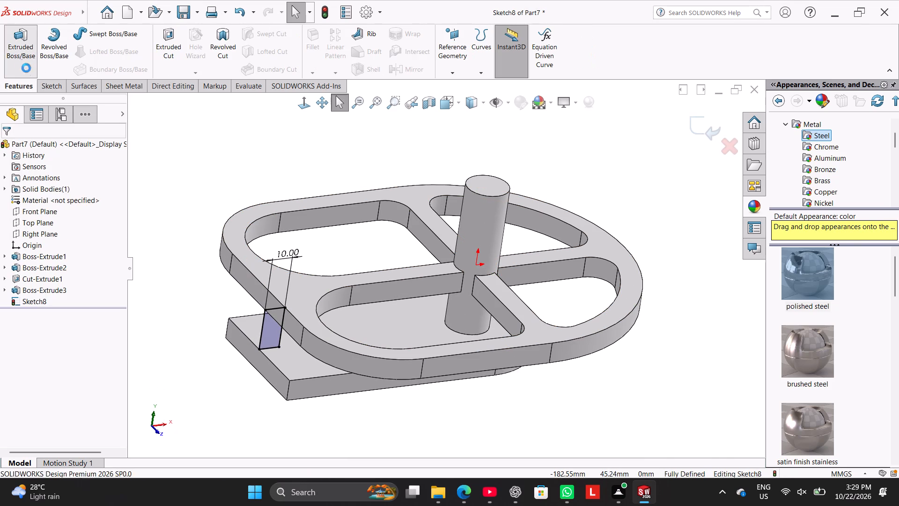
click(72, 208)
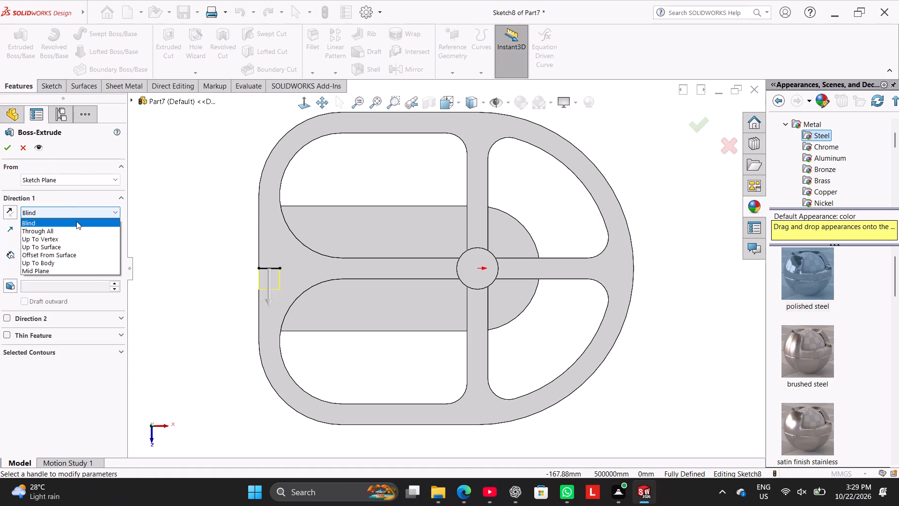
click(94, 270)
click(6, 152)
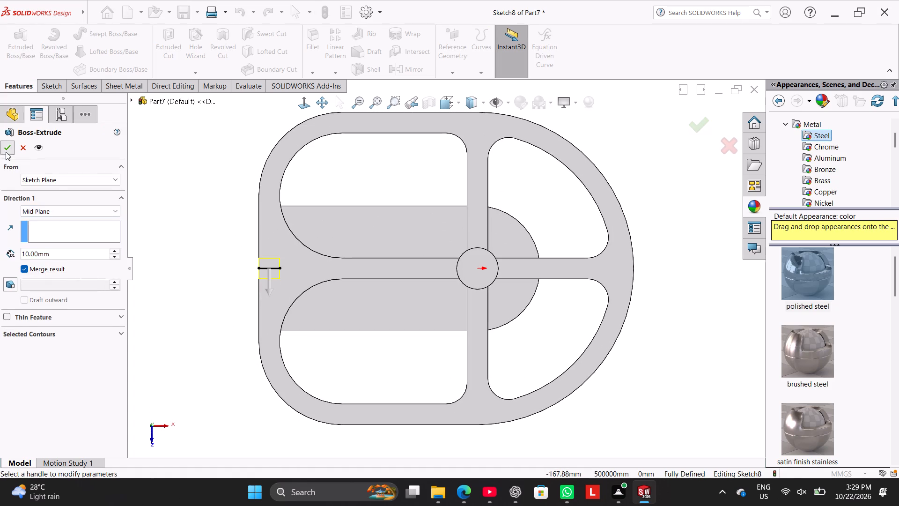
click(175, 222)
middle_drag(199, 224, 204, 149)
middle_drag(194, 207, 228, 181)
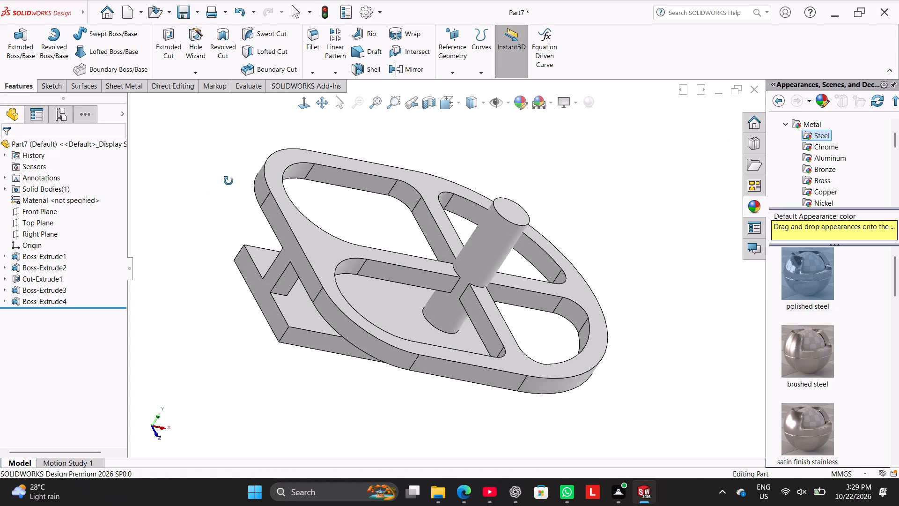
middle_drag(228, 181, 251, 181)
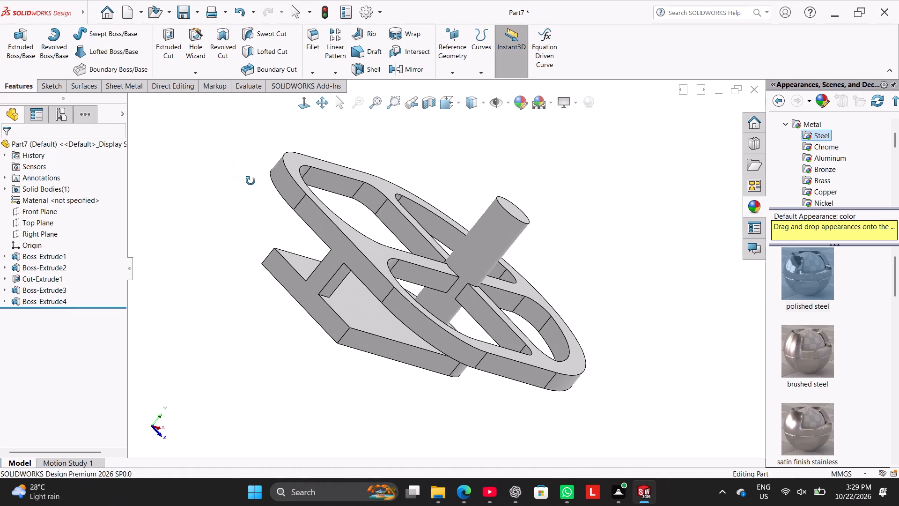
Set the connecting post's mid-plane extrusion depth to 60 mm.
middle_drag(251, 181, 240, 179)
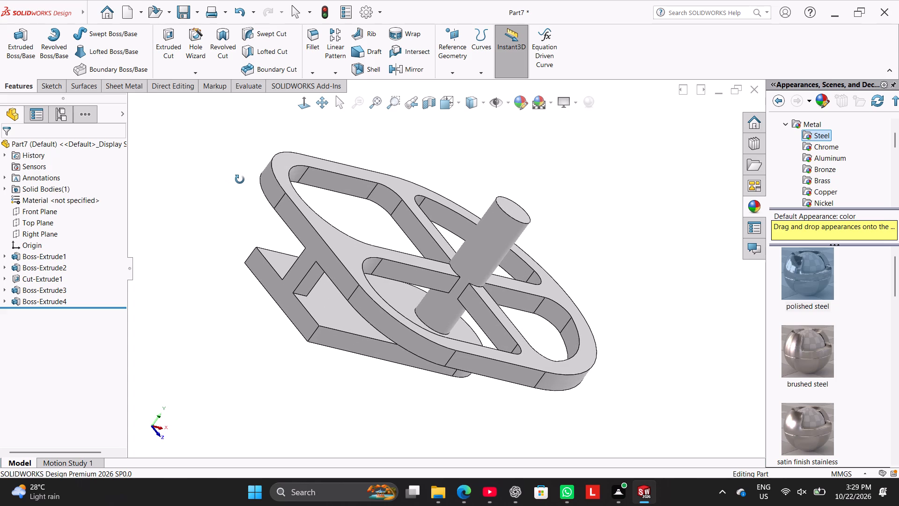
middle_drag(240, 179, 226, 168)
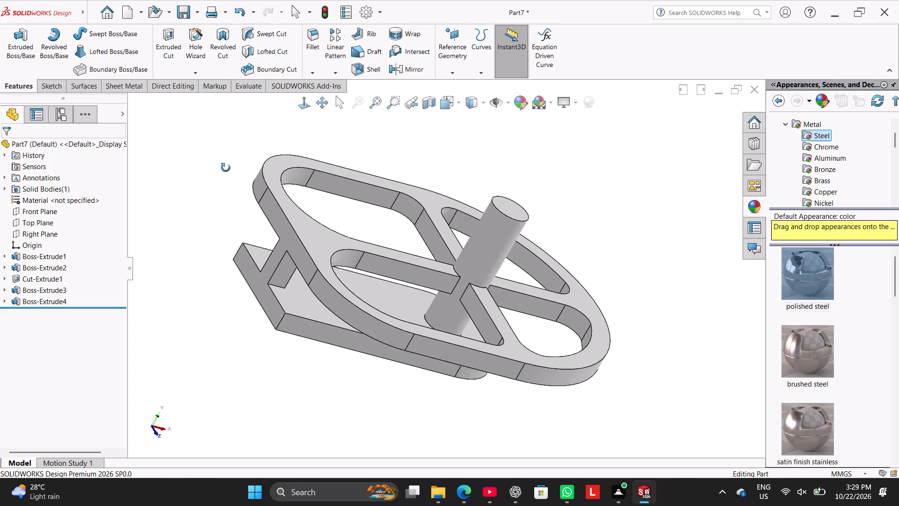
middle_drag(226, 168, 224, 165)
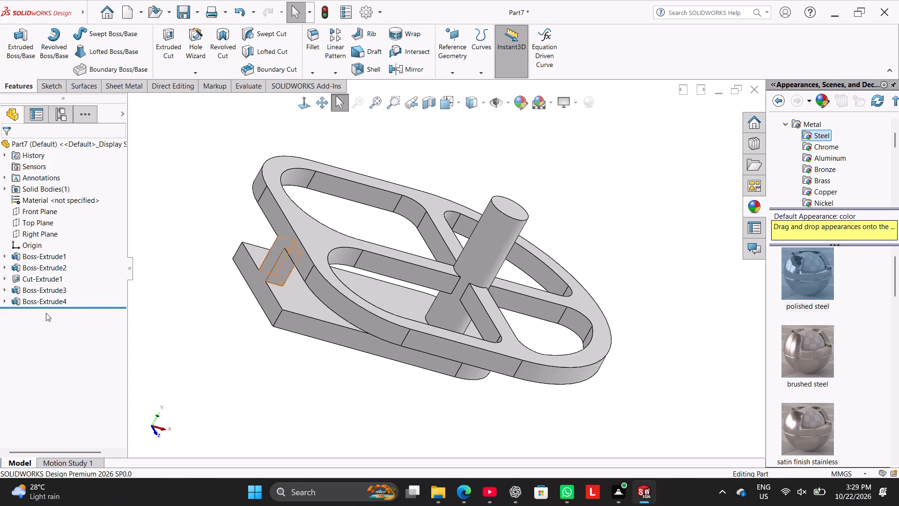
right_click(46, 298)
click(62, 268)
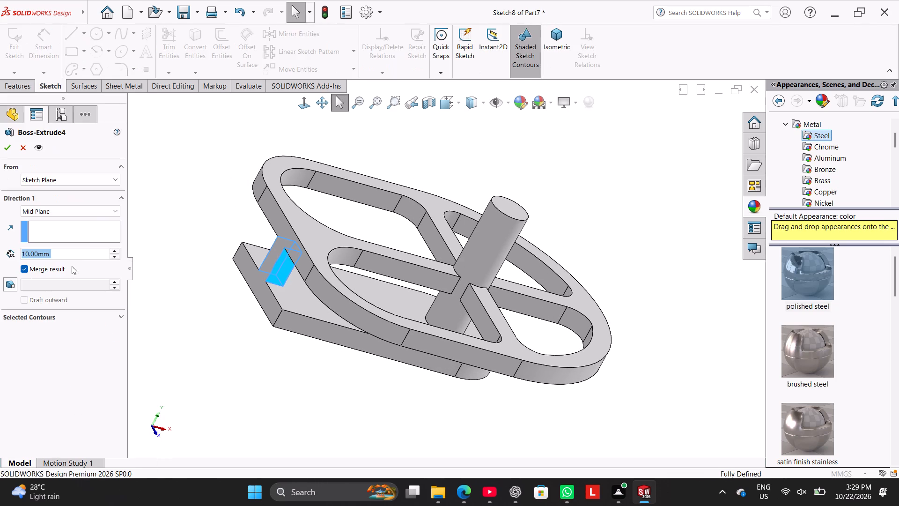
click(93, 212)
click(93, 212)
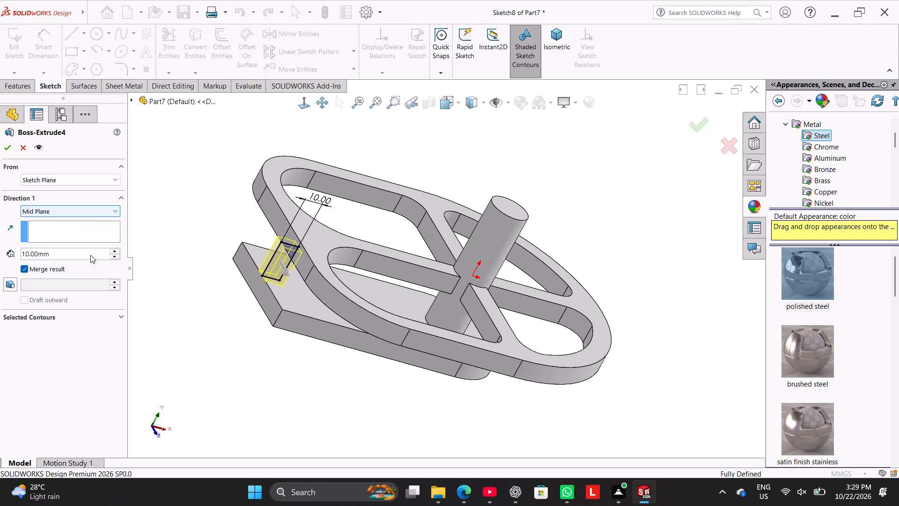
double_click(90, 256)
text(60)
key(Return)
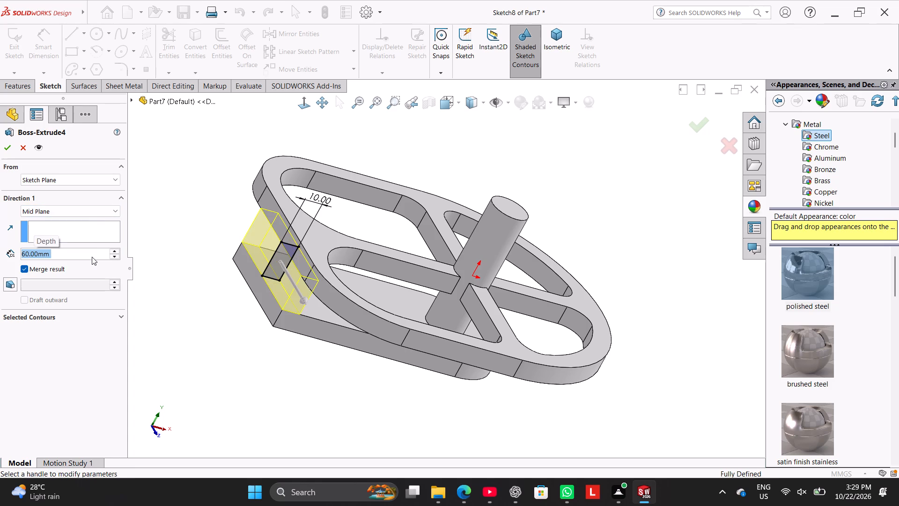
click(10, 149)
click(154, 214)
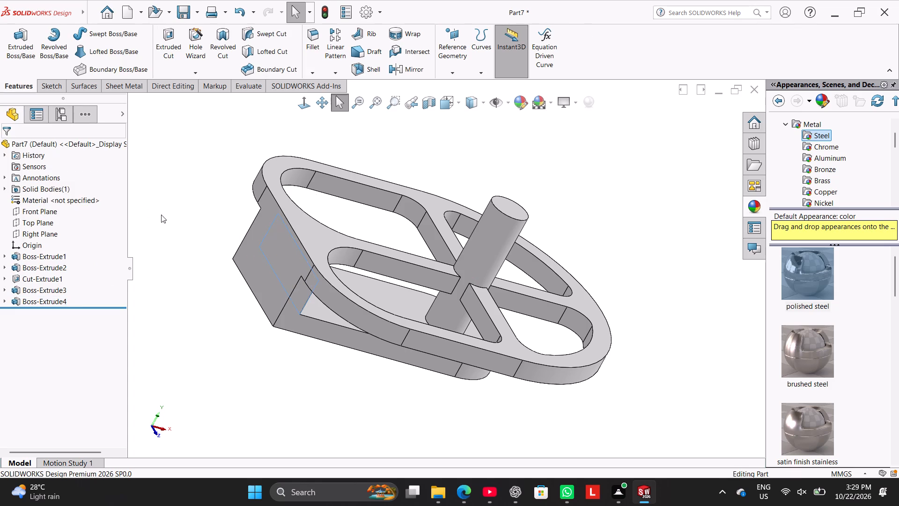
Examine the widened connecting post and its edges from several angles, including the isometric view.
middle_drag(202, 239, 236, 265)
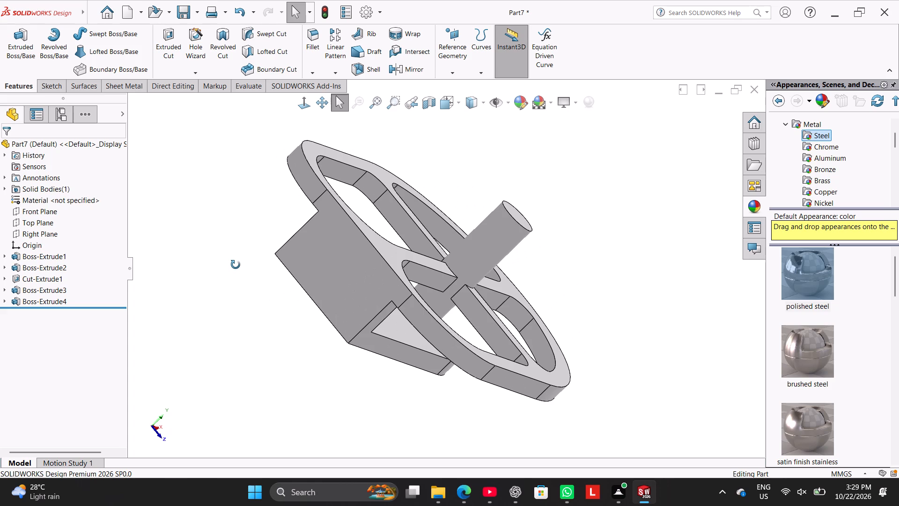
middle_drag(236, 265, 214, 282)
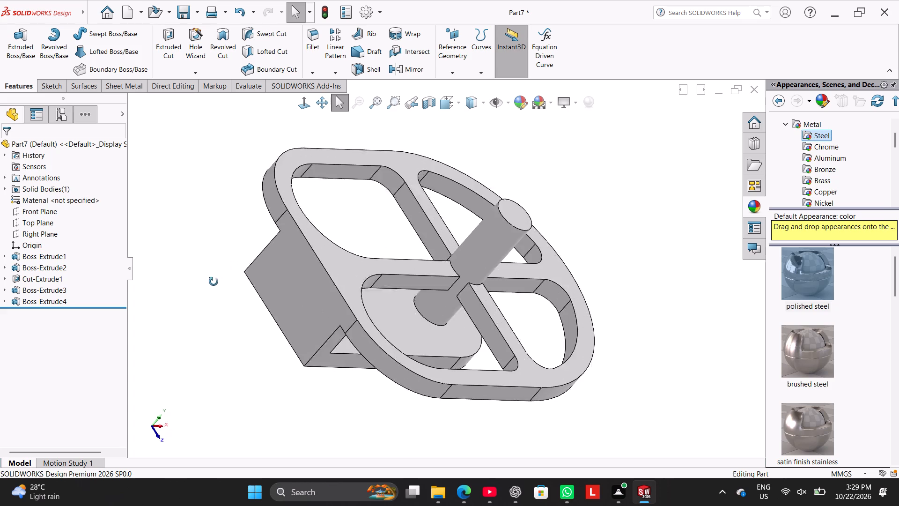
middle_drag(214, 282, 193, 277)
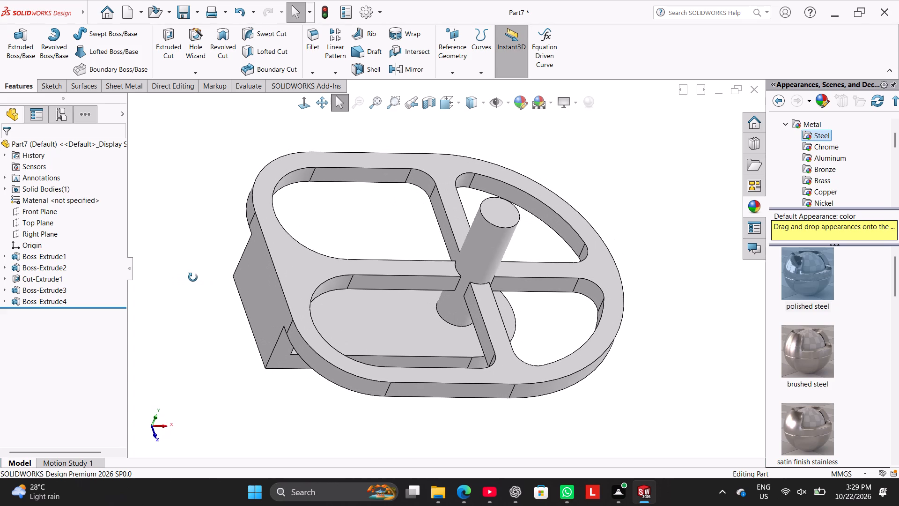
middle_drag(193, 277, 203, 288)
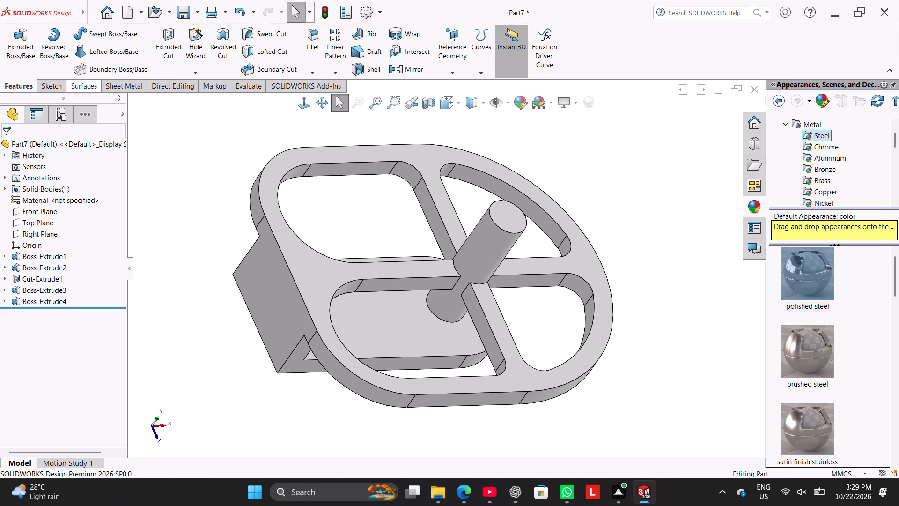
ctrl+click(257, 226)
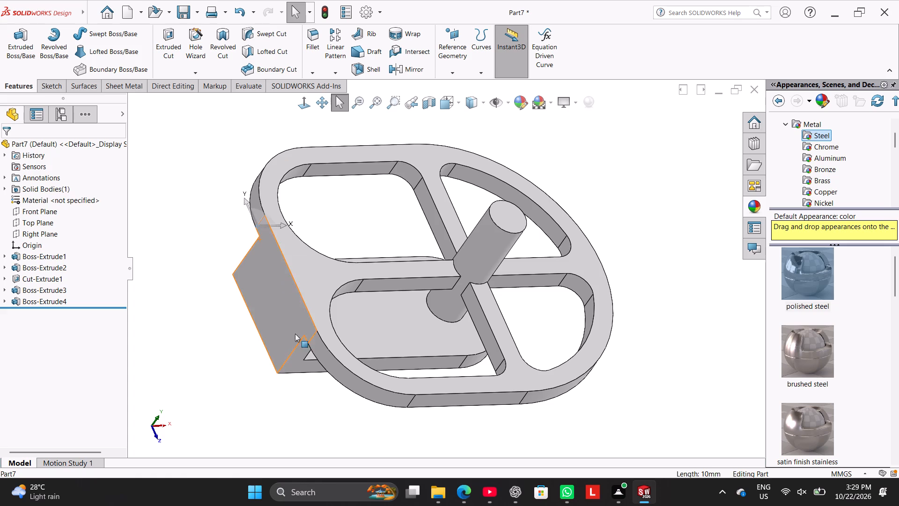
ctrl+click(312, 335)
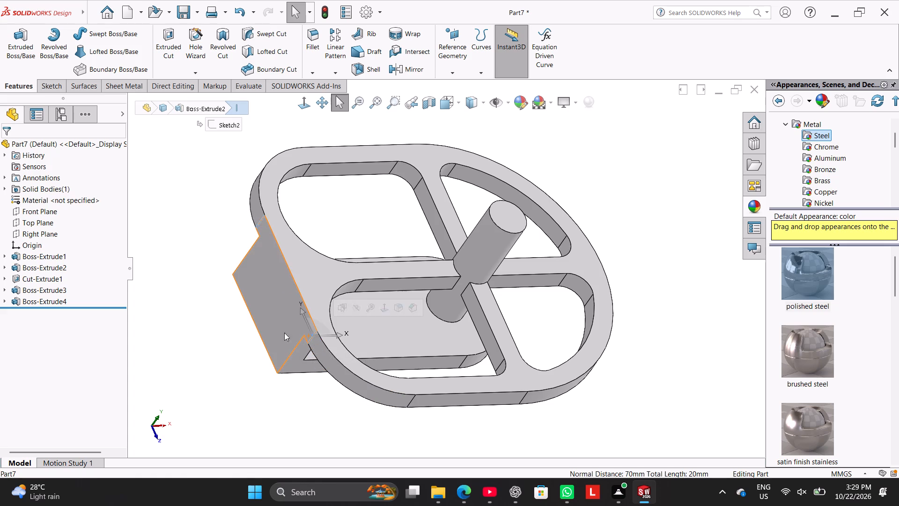
click(196, 219)
right_drag(205, 267, 247, 229)
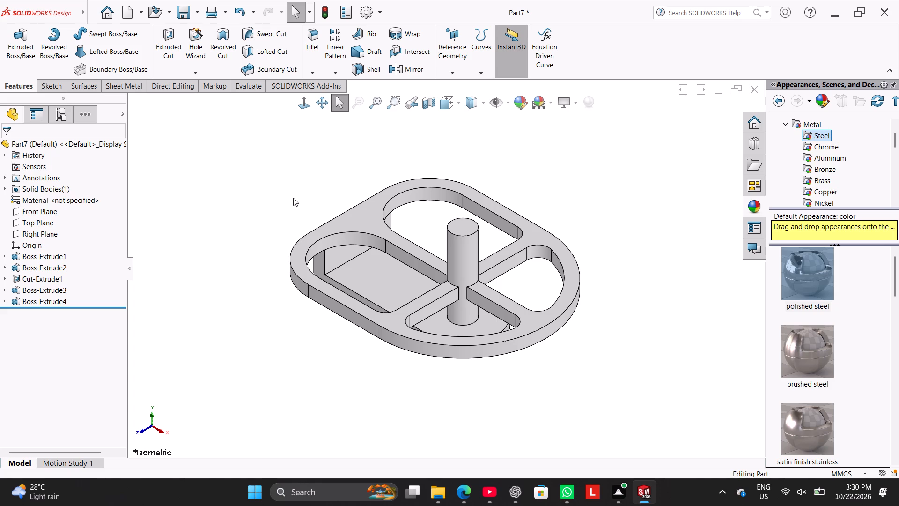
On the central cylinder's top face, sketch a circle of about 16 mm radius centred on the origin.
right_click(458, 223)
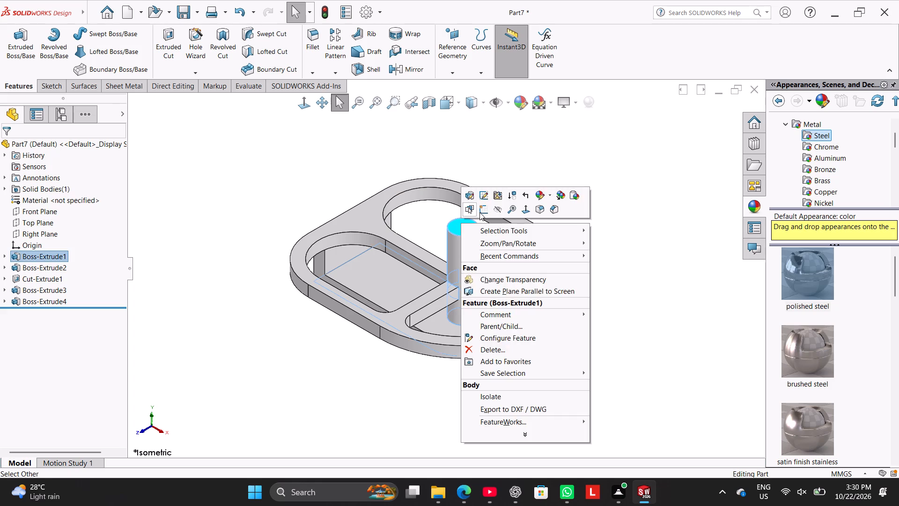
click(481, 210)
click(193, 162)
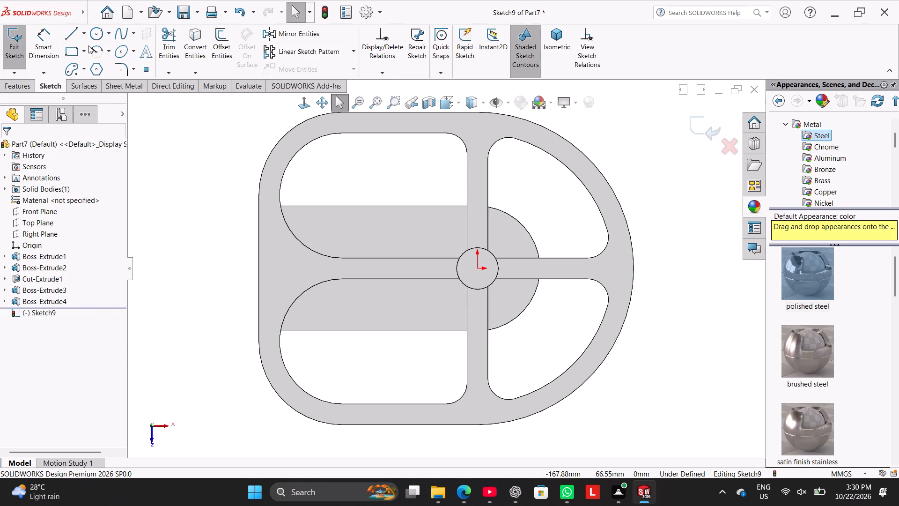
click(93, 34)
click(478, 269)
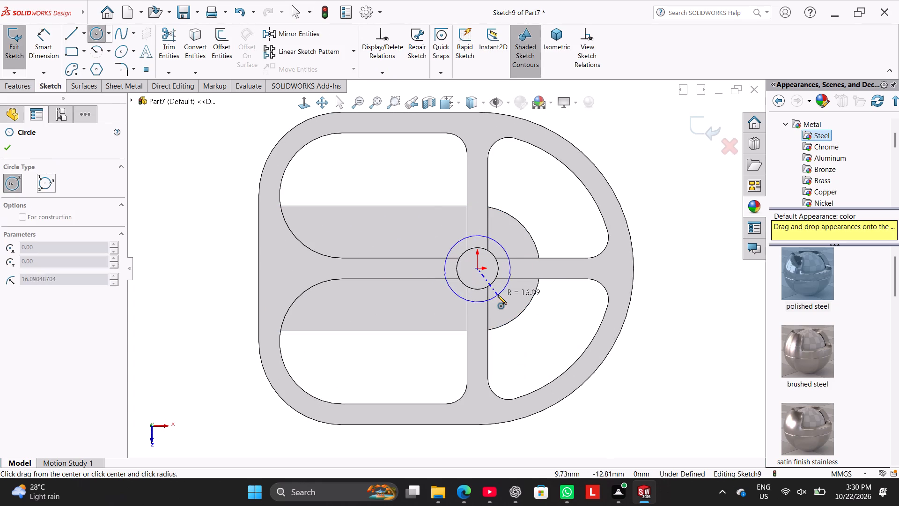
click(498, 295)
Dimension the circle's diameter to 30 mm.
click(40, 59)
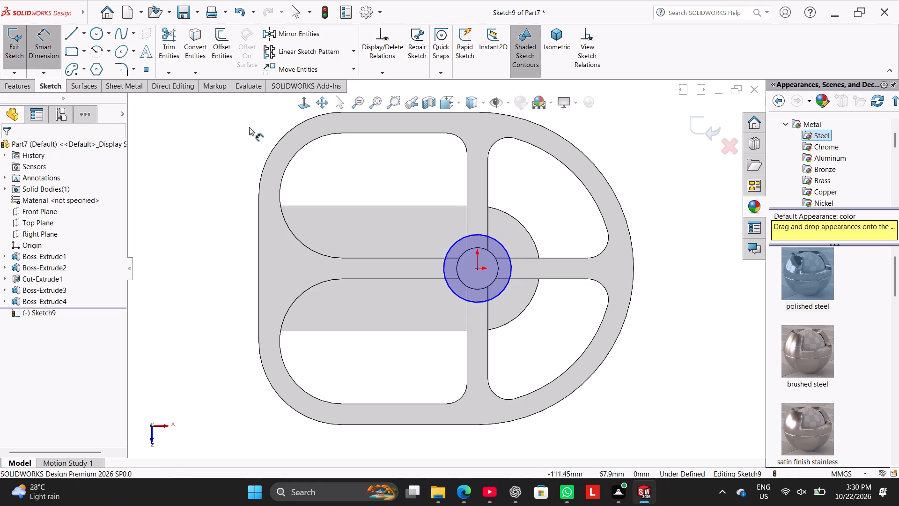
click(494, 241)
click(604, 140)
text(30)
key(Return)
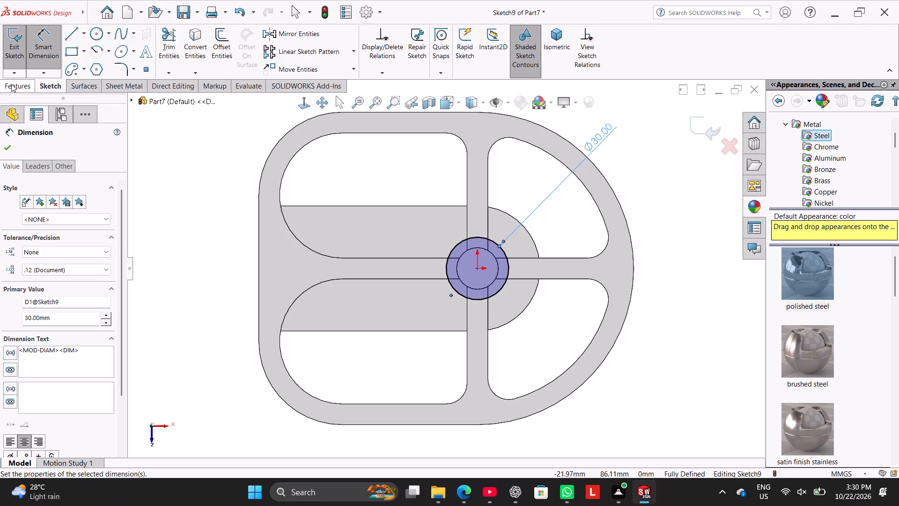
Extrude the circle 10 mm blind in the reversed direction, down along the cylinder, merged with the body as a cap.
click(12, 84)
click(11, 55)
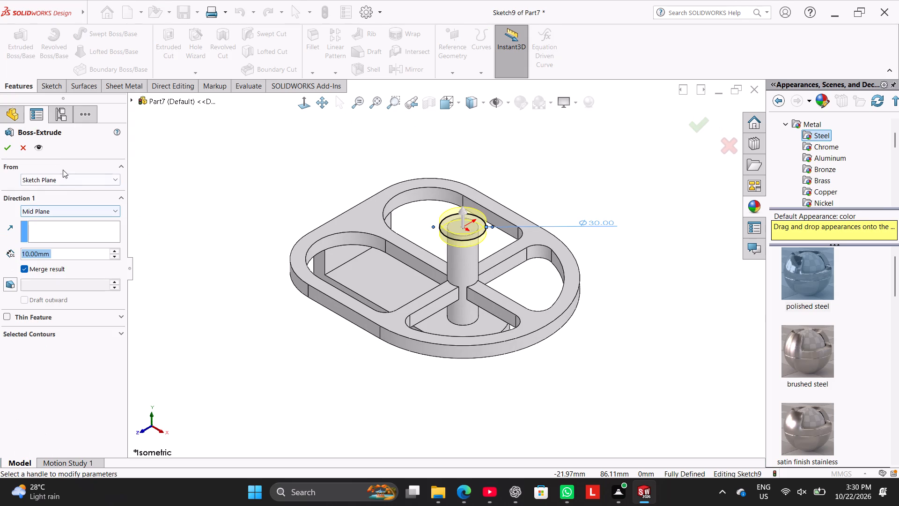
click(56, 211)
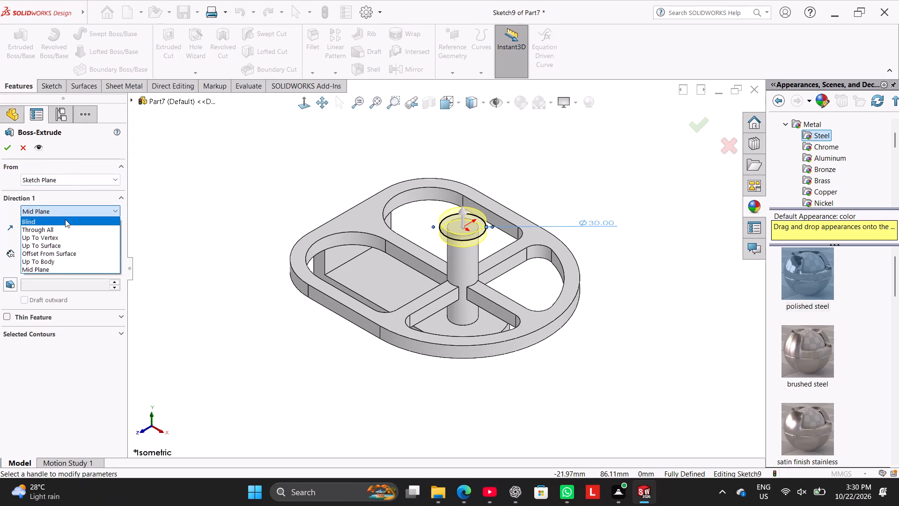
click(65, 219)
click(13, 212)
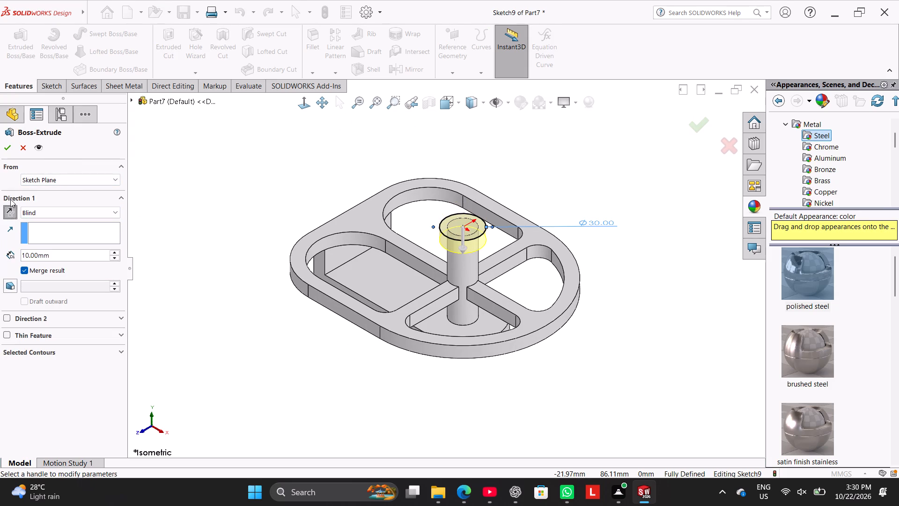
click(6, 148)
click(160, 214)
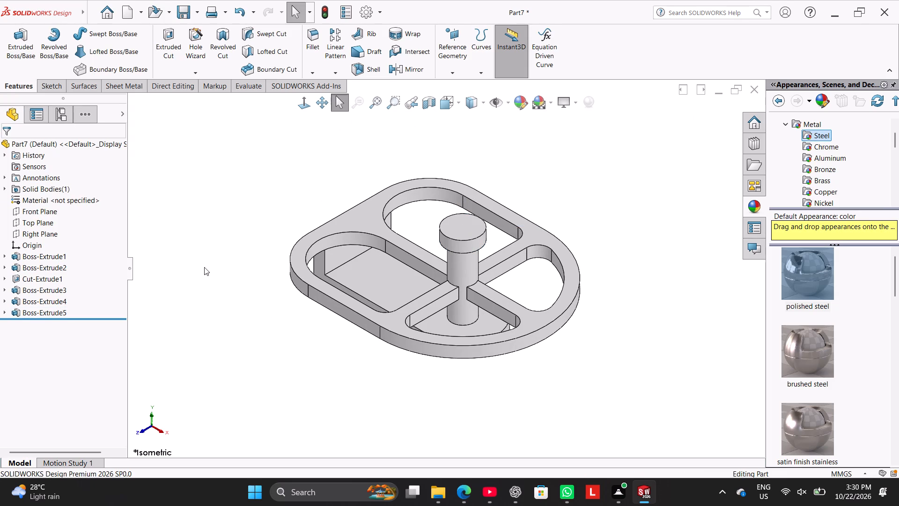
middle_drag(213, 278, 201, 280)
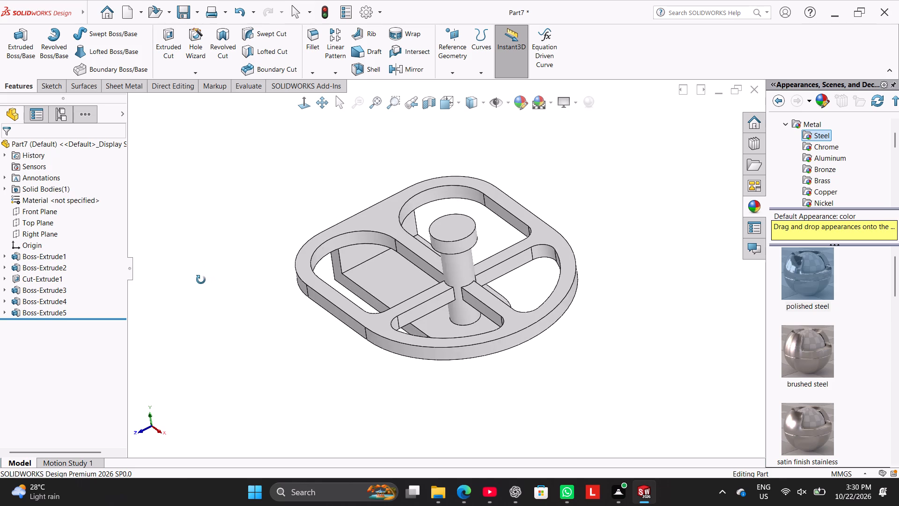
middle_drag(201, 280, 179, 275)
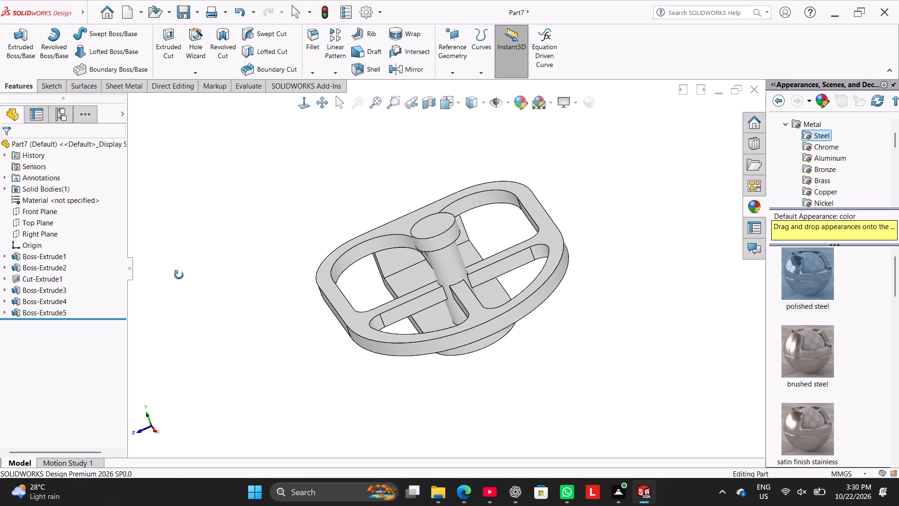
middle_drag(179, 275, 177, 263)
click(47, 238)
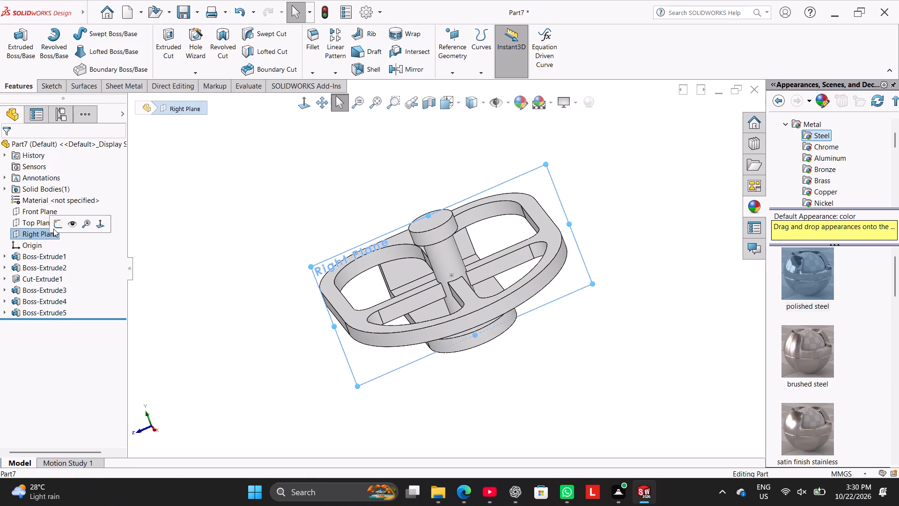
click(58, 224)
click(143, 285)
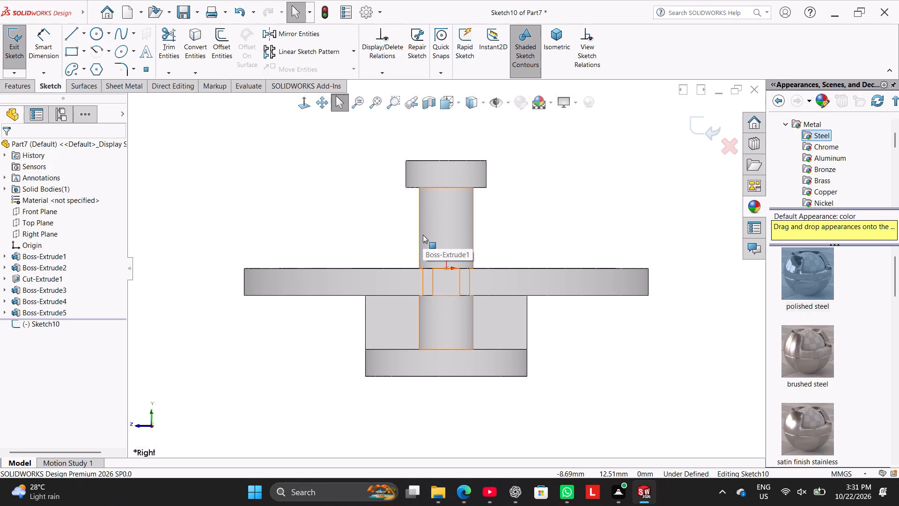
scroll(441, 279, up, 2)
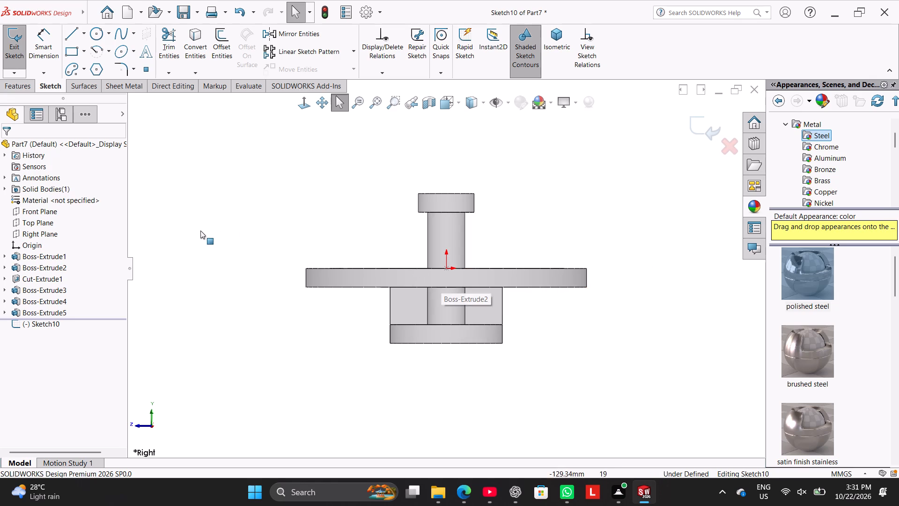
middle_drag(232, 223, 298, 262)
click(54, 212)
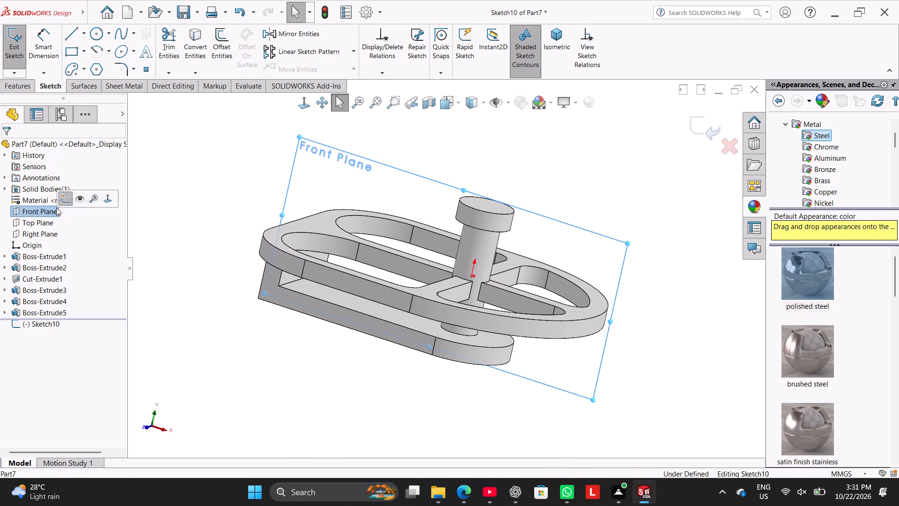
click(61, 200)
Start a new sketch on the Front Plane.
click(57, 210)
click(67, 200)
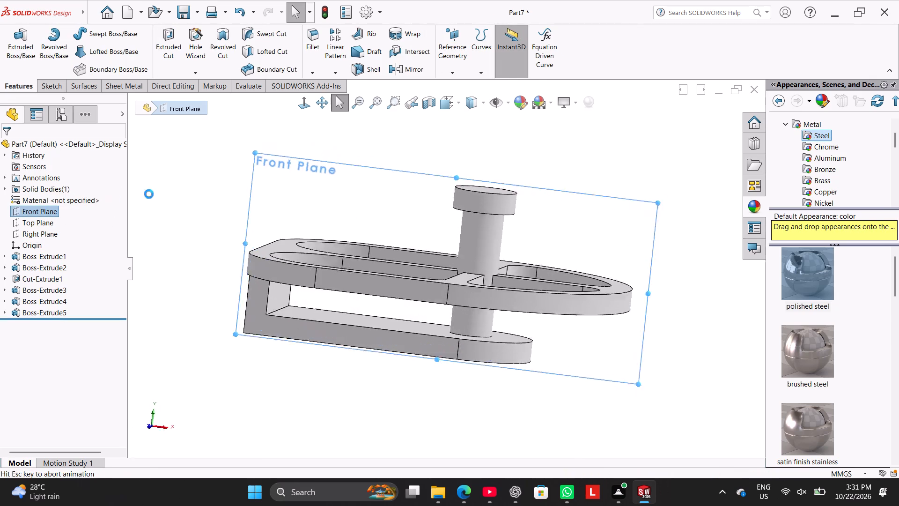
click(175, 188)
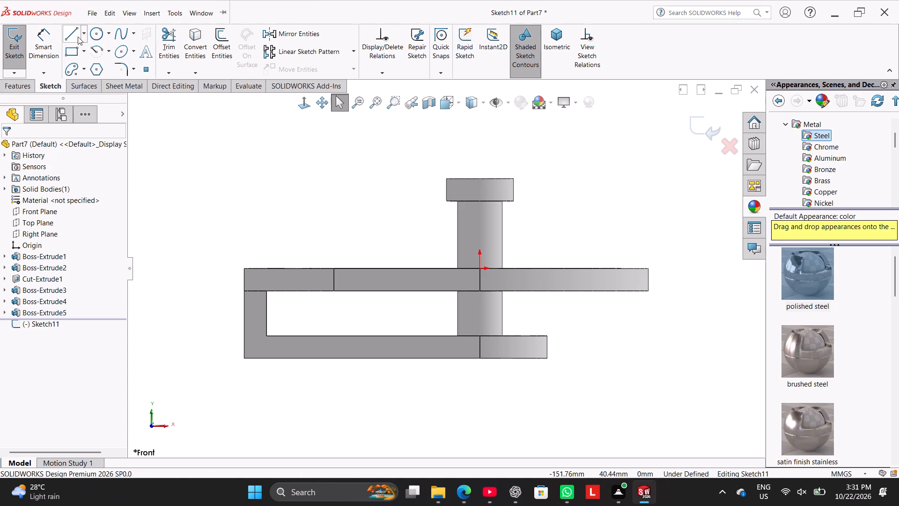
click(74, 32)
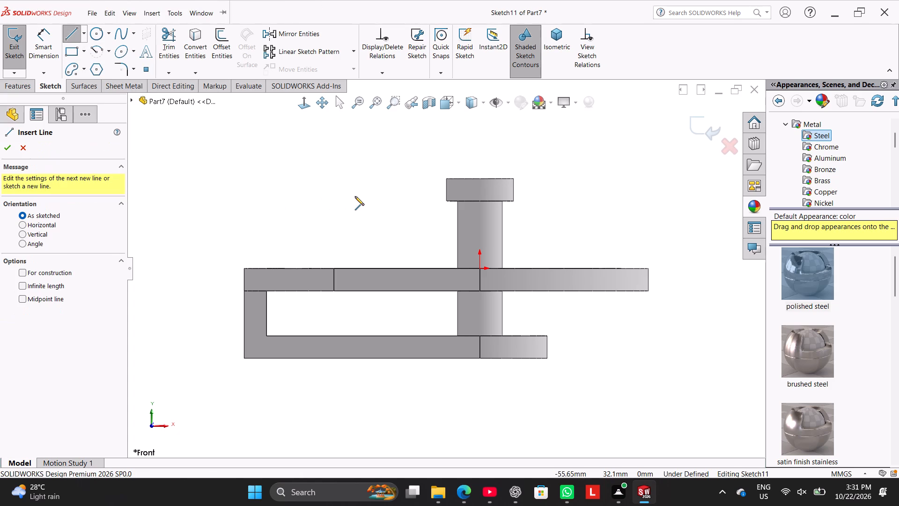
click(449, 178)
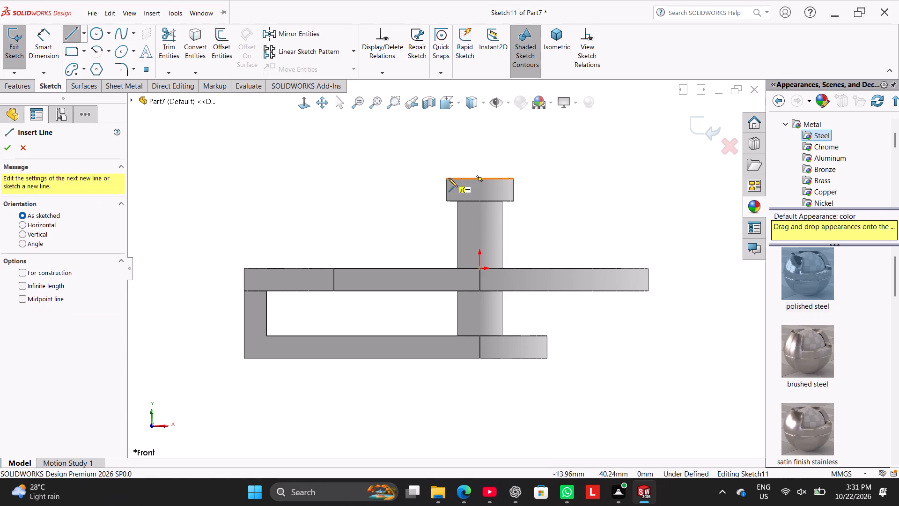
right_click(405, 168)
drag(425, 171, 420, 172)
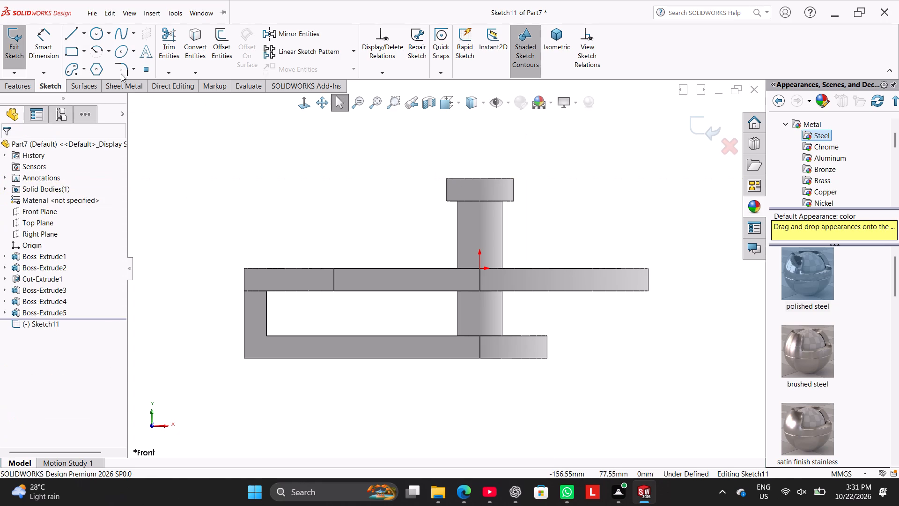
From the cap's upper left corner, sketch a 14 mm horizontal line, an 18 mm arc, a 20 mm vertical line and an 8 mm arc, all approximate, to the plate.
click(75, 30)
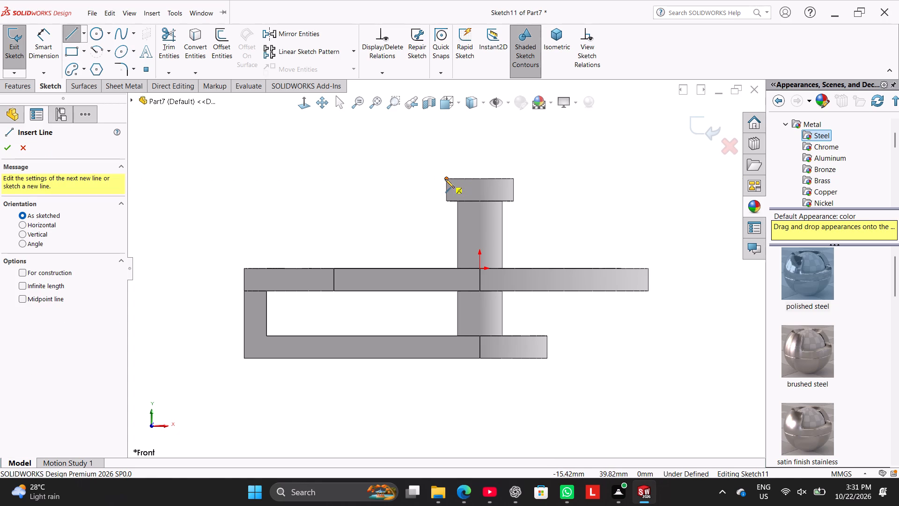
click(445, 179)
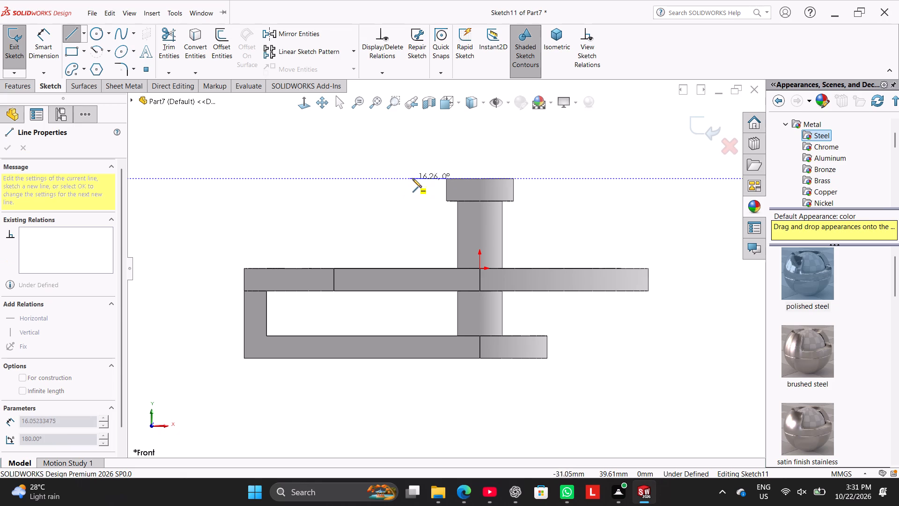
click(414, 178)
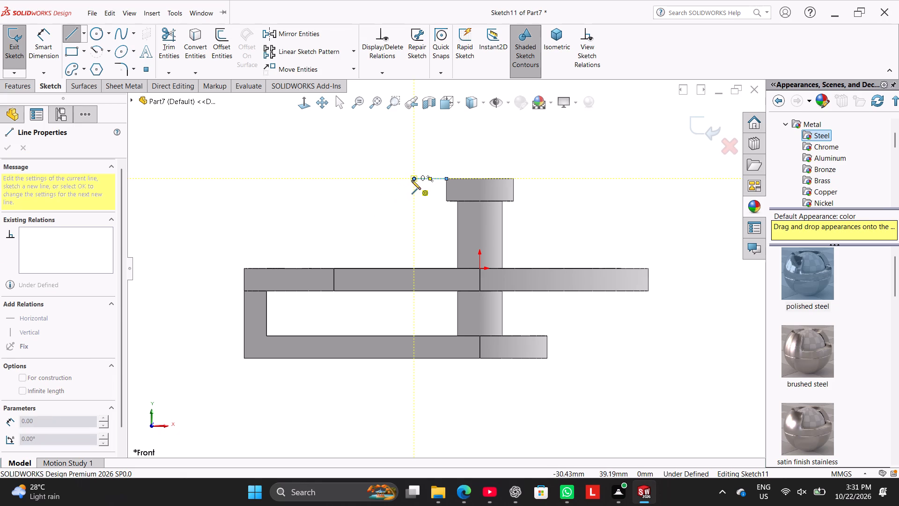
click(375, 207)
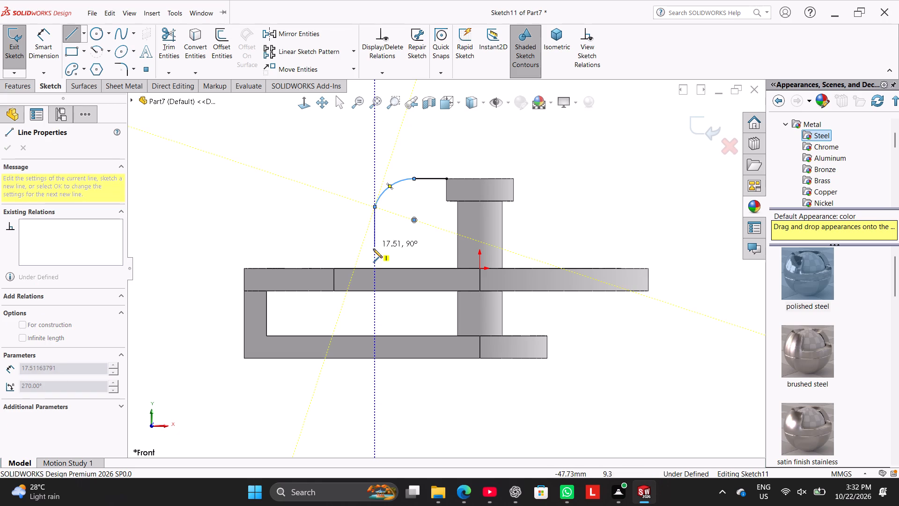
click(373, 252)
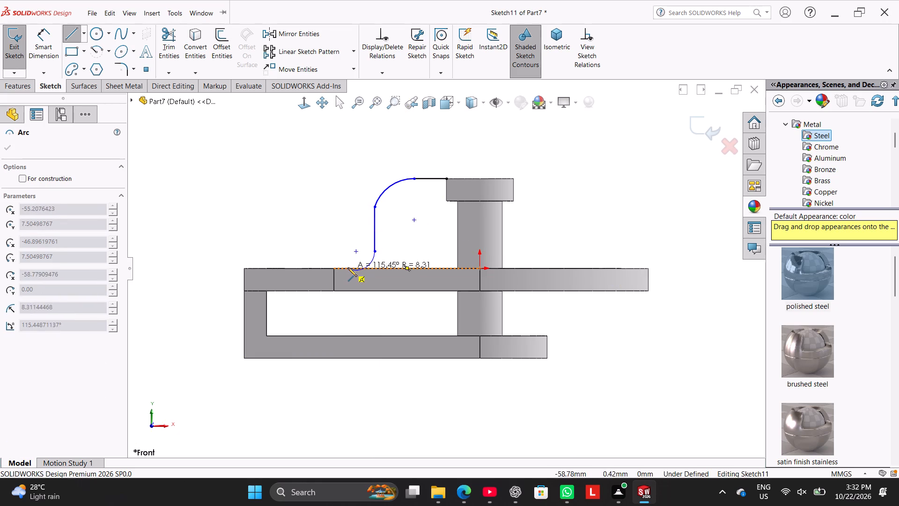
click(348, 268)
right_click(319, 228)
click(338, 235)
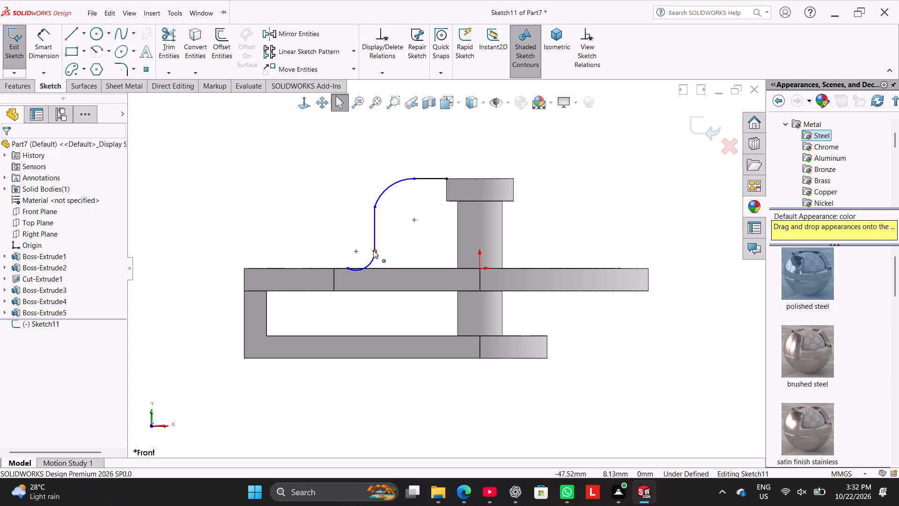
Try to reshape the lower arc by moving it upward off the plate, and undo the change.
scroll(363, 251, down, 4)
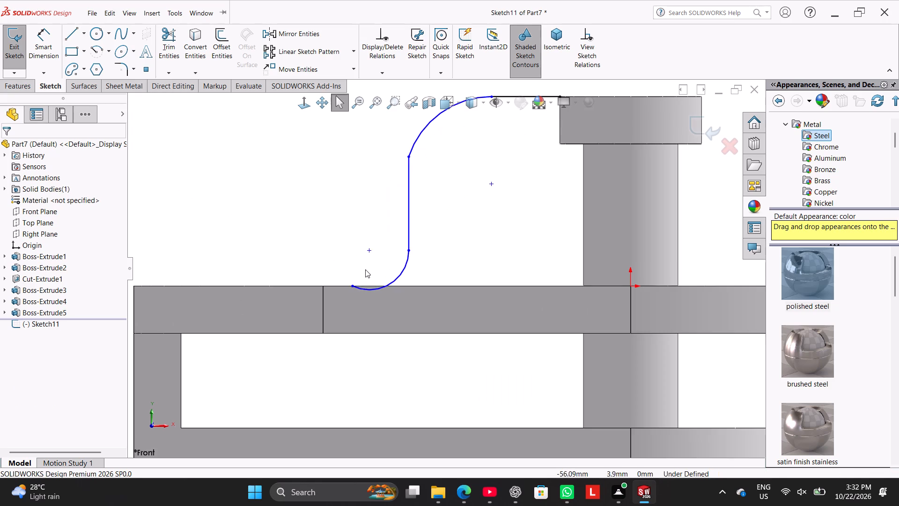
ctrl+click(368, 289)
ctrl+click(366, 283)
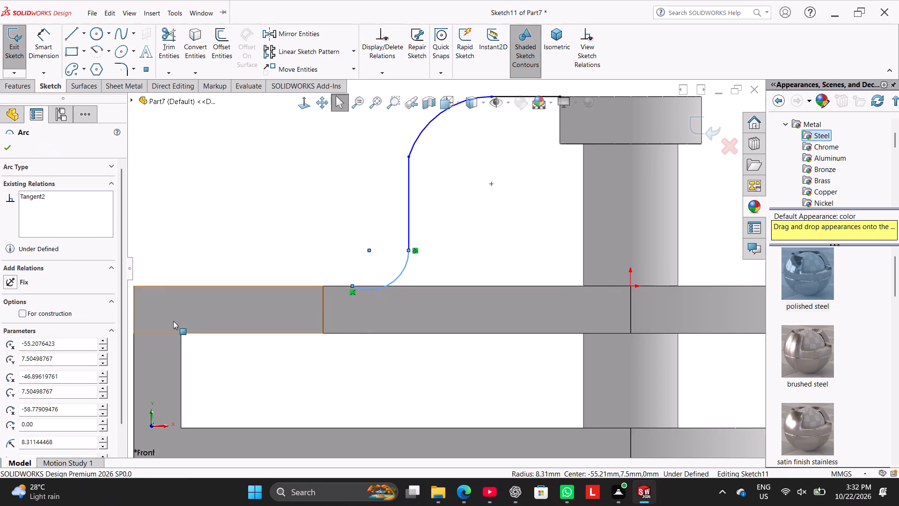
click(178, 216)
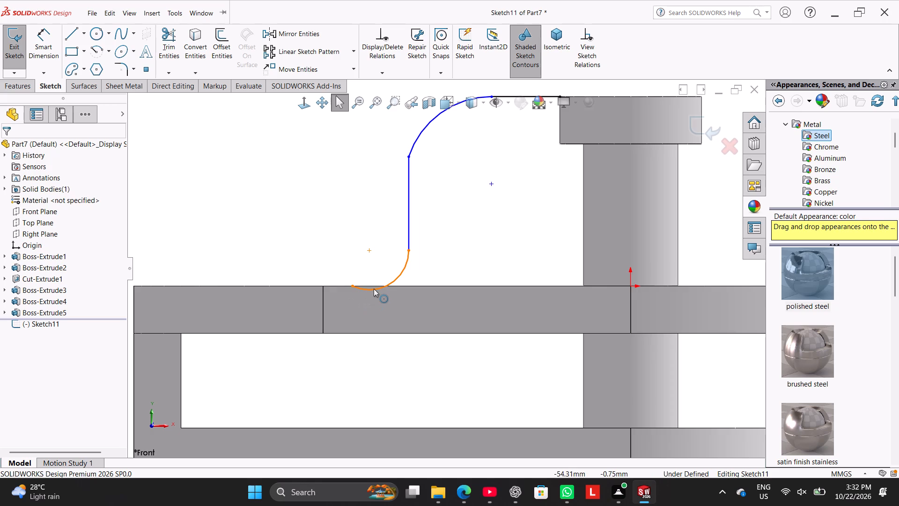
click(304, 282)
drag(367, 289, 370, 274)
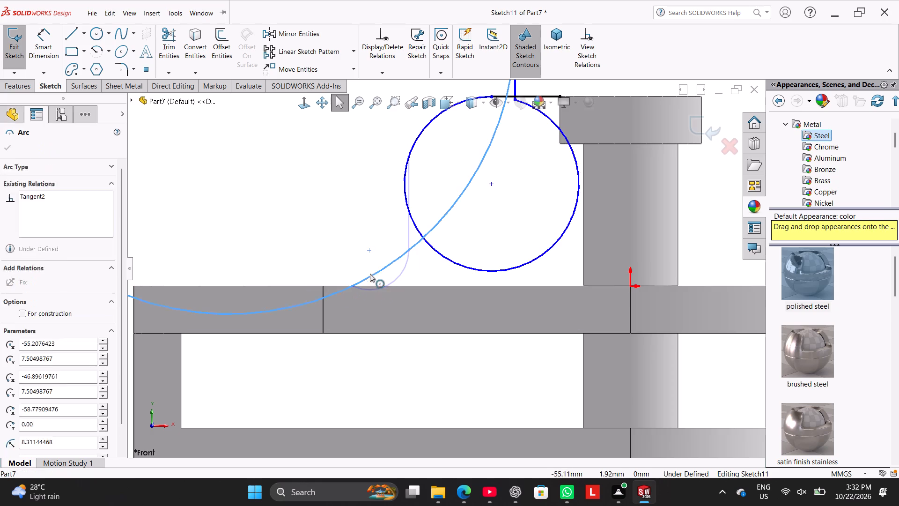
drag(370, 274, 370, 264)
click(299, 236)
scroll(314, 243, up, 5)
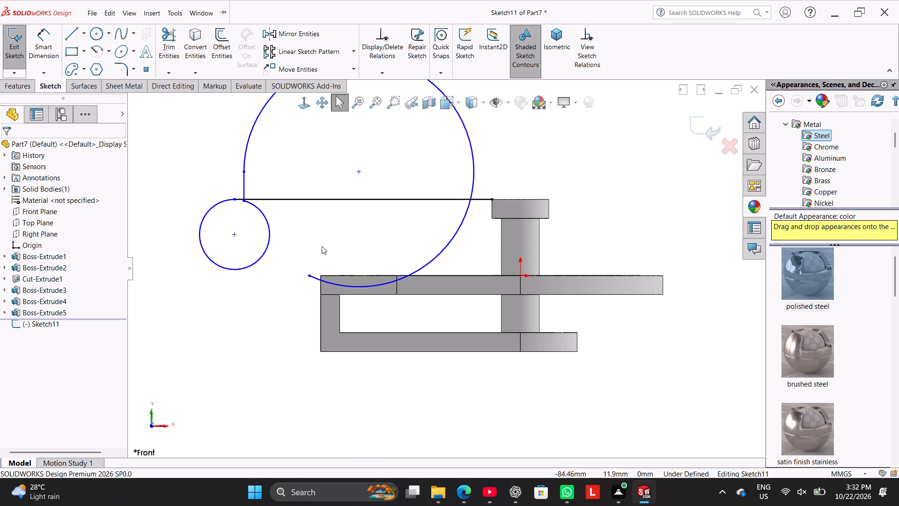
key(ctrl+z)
Show the sketch relations and delete the coincident relation between the lower arc's free endpoint and the plate's top edge.
scroll(403, 277, down, 6)
click(419, 240)
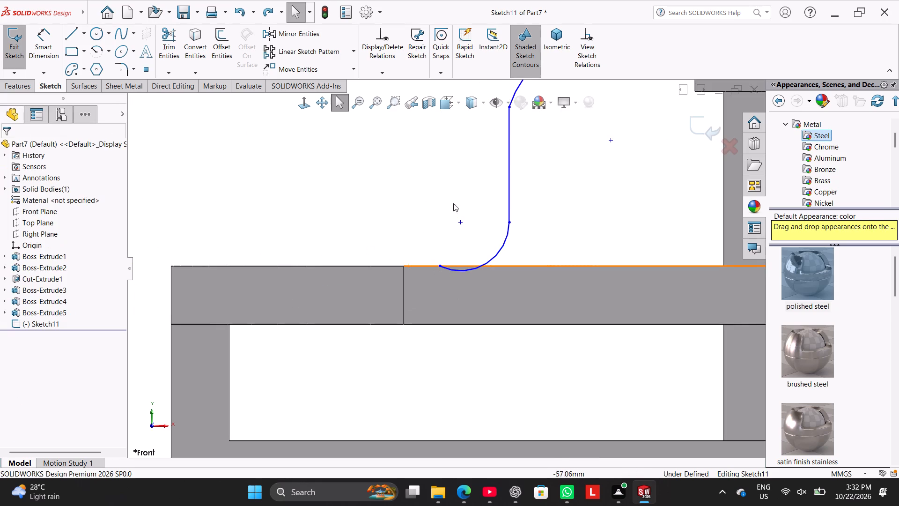
click(586, 53)
right_click(440, 274)
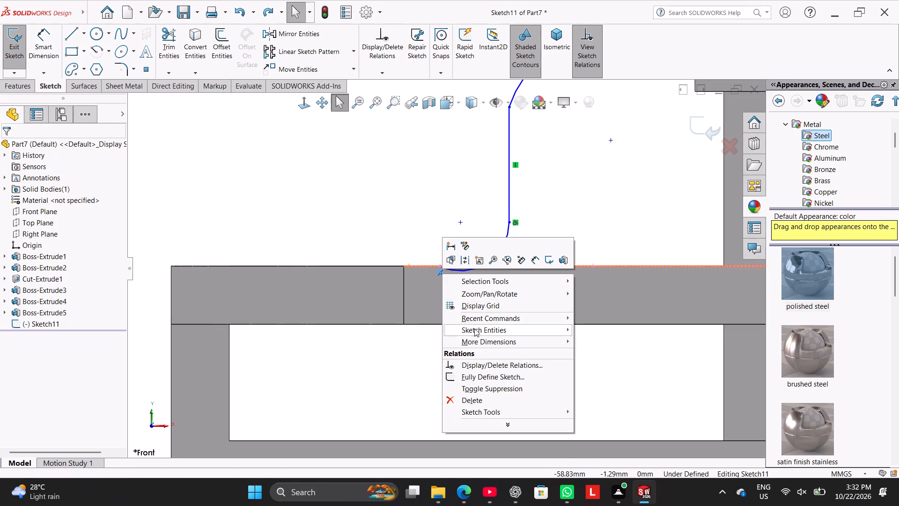
click(494, 396)
Move the lower arc's free endpoint to about 3.7 mm above the plate's top edge.
drag(440, 267, 442, 265)
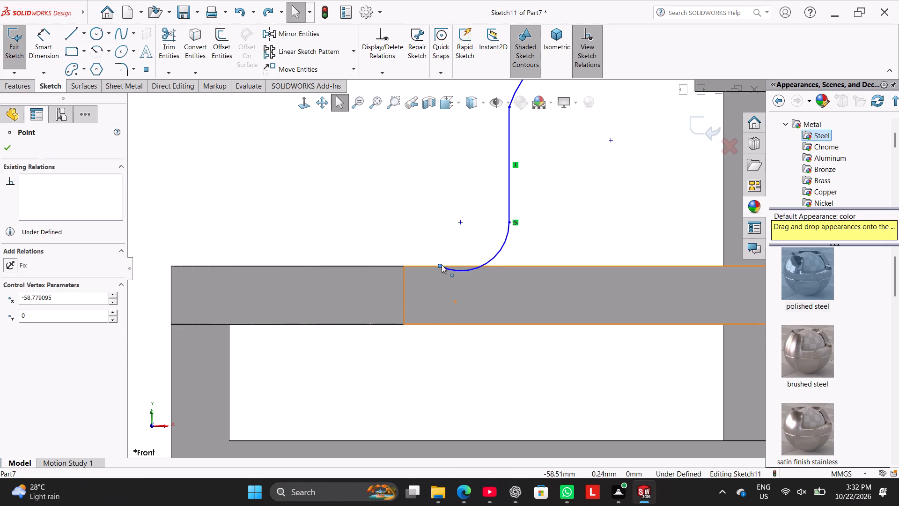
drag(442, 265, 435, 245)
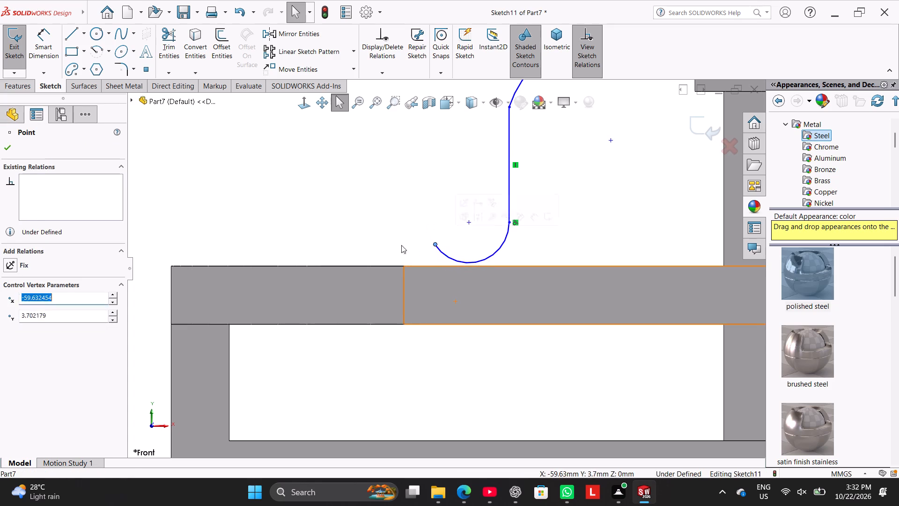
click(390, 245)
Make the lower arc tangent to the plate's top edge.
ctrl+click(445, 257)
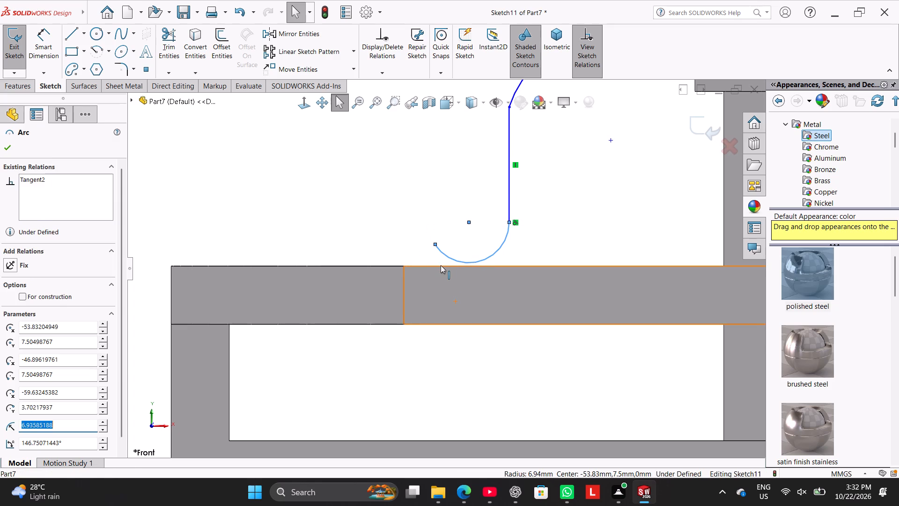
ctrl+click(441, 265)
click(19, 318)
click(323, 197)
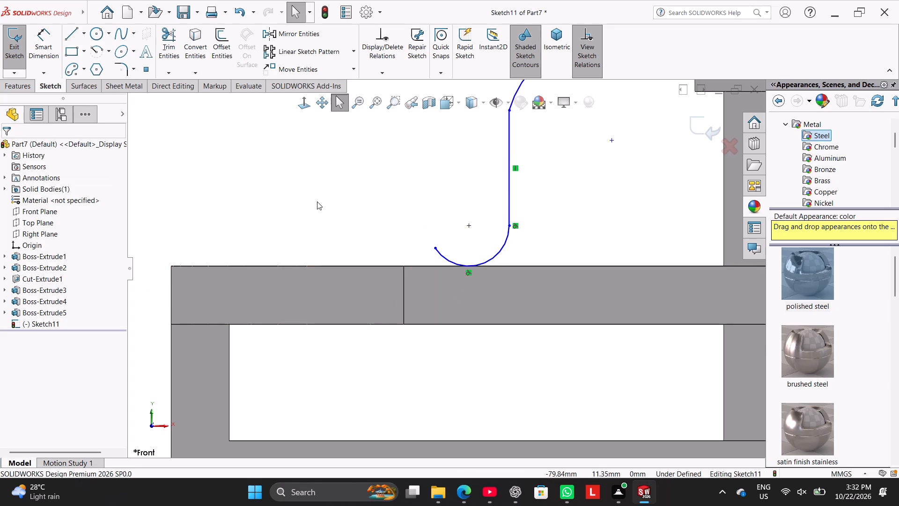
Dimension the horizontal distance from the vertical line to the origin as 35 mm, half of 70.
scroll(374, 207, up, 2)
scroll(495, 186, up, 2)
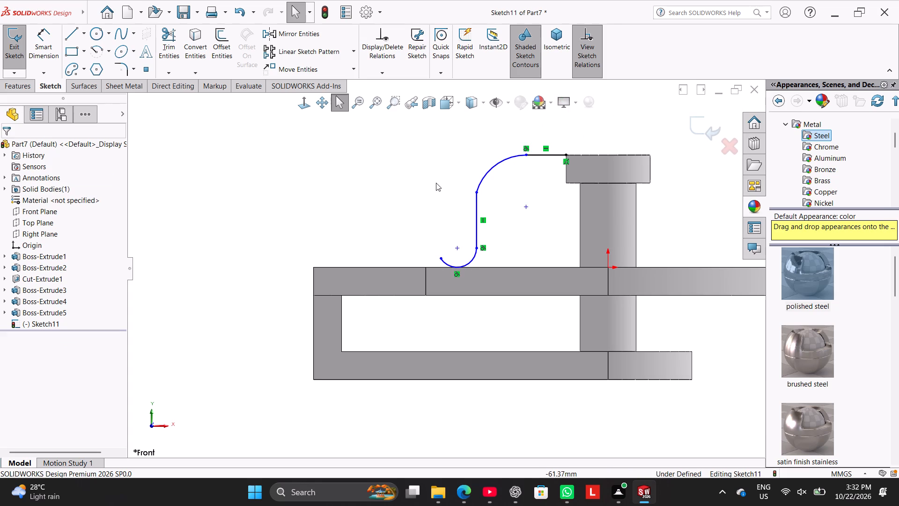
click(42, 45)
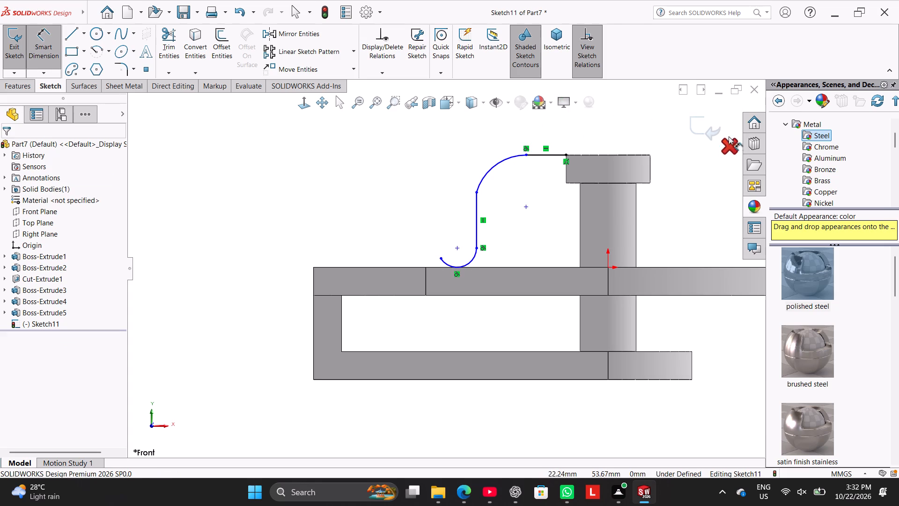
scroll(728, 160, up, 2)
scroll(636, 178, down, 1)
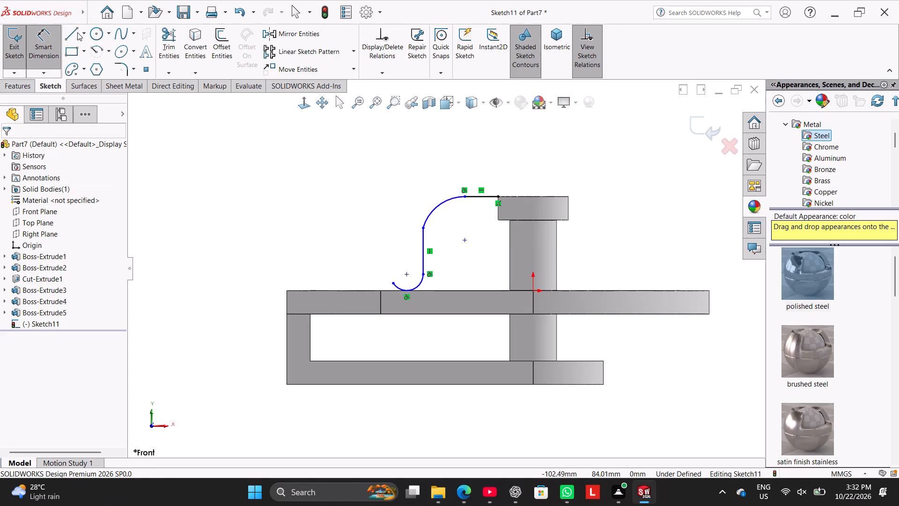
click(84, 37)
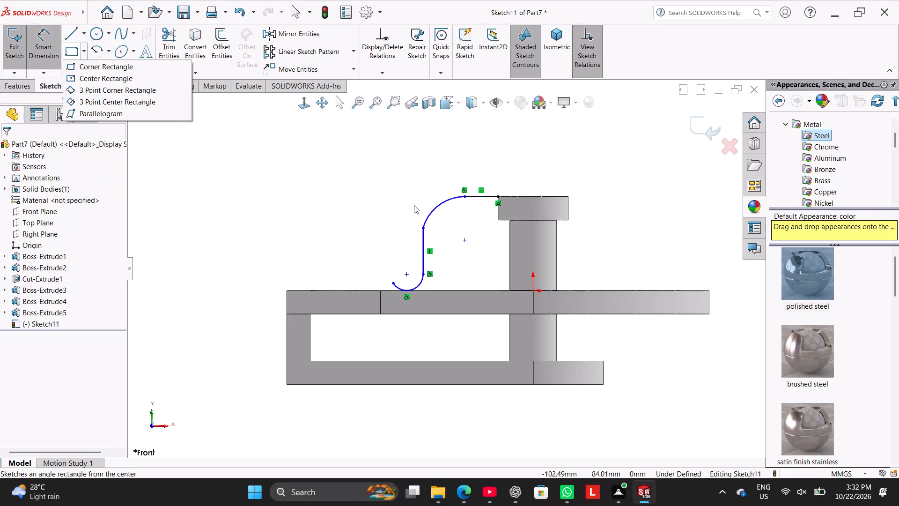
click(251, 160)
click(424, 243)
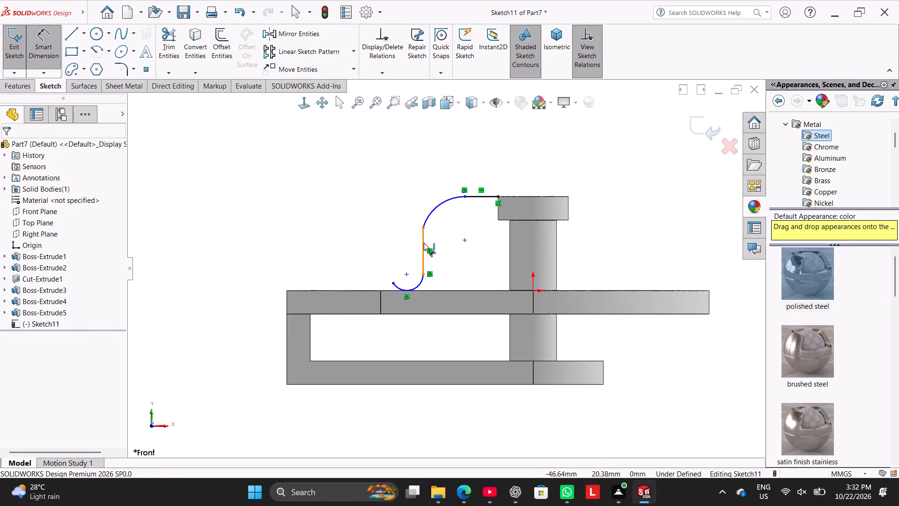
click(532, 291)
click(481, 156)
text(70/2)
key(Return)
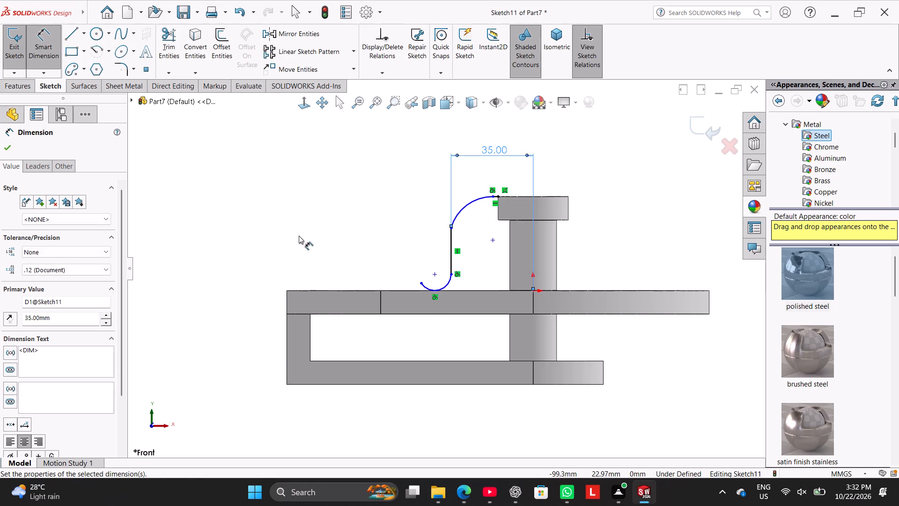
right_click(299, 235)
click(335, 265)
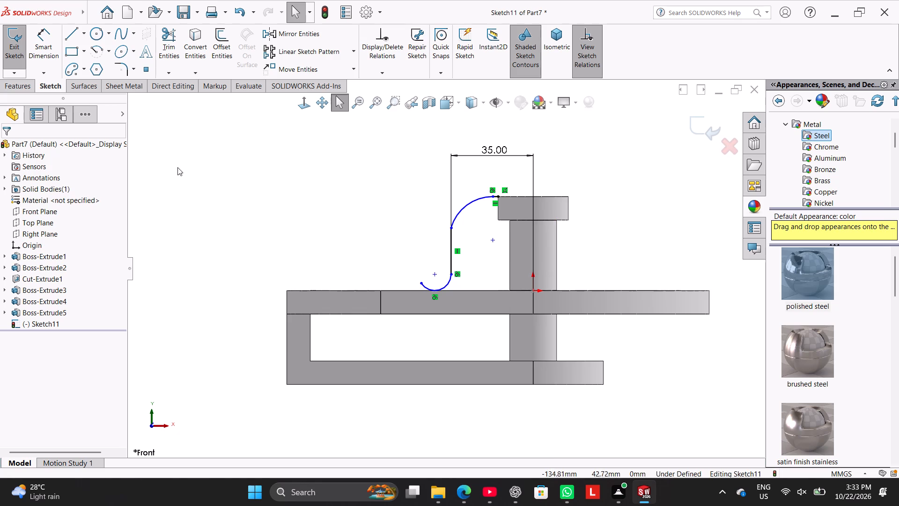
Dimension the upper arc's radius to 15 mm.
drag(44, 51, 50, 55)
scroll(509, 202, down, 3)
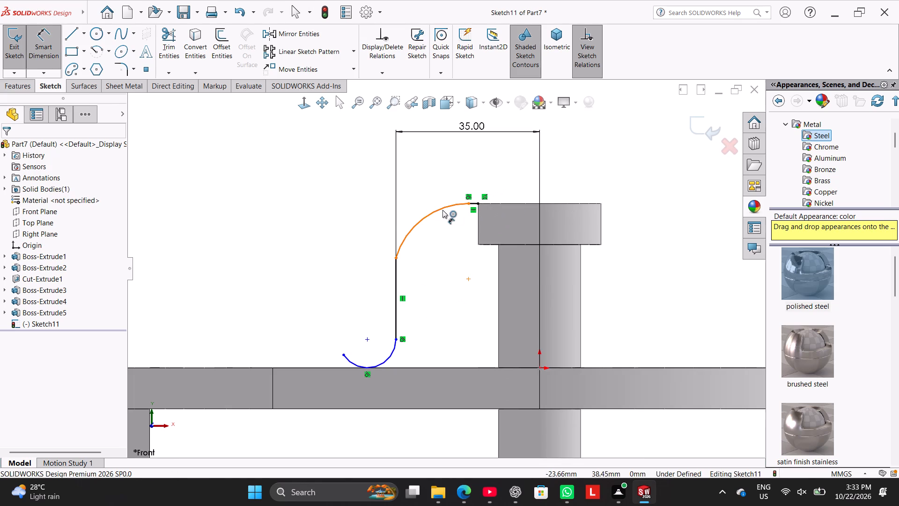
click(440, 211)
click(342, 178)
text(15)
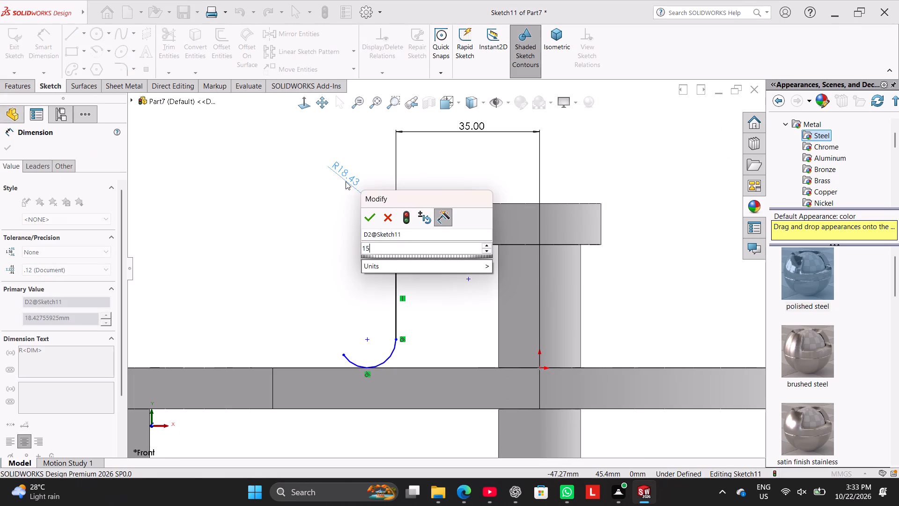
key(Return)
right_click(303, 211)
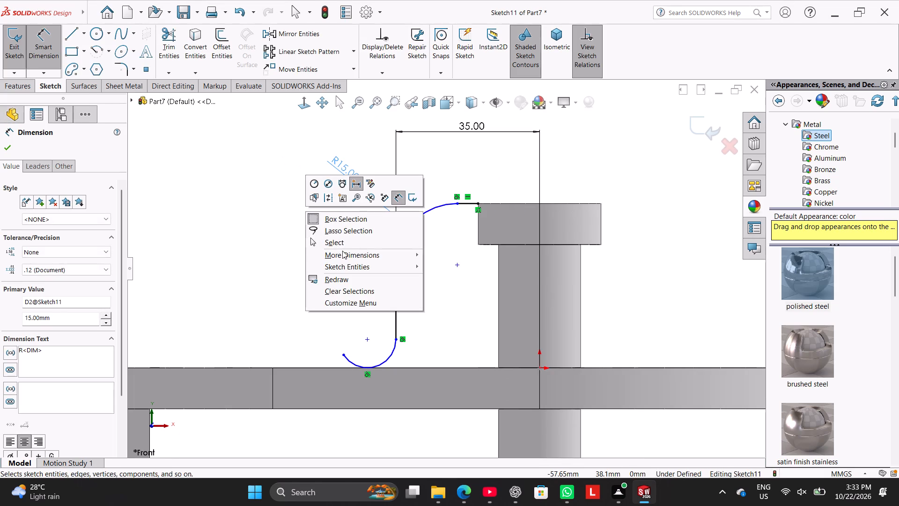
click(339, 242)
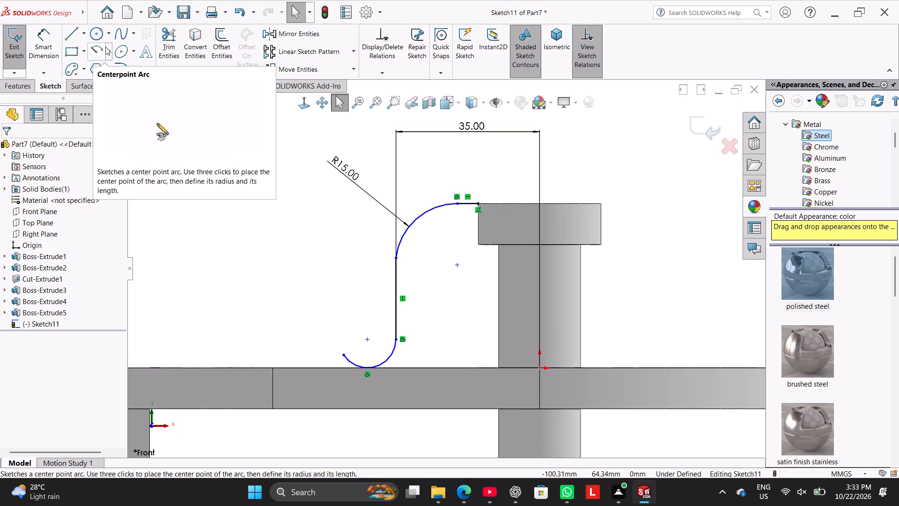
Add a tangent relation between the upper arc and the vertical line.
click(222, 44)
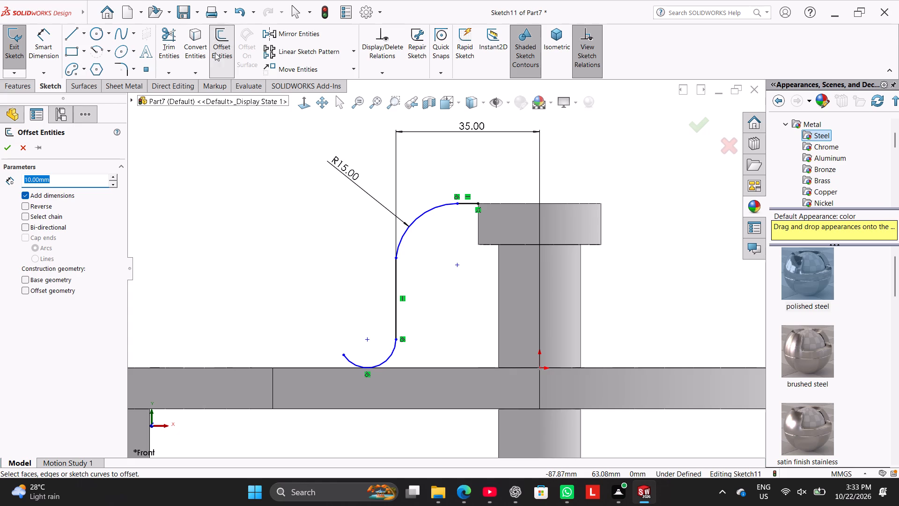
click(228, 46)
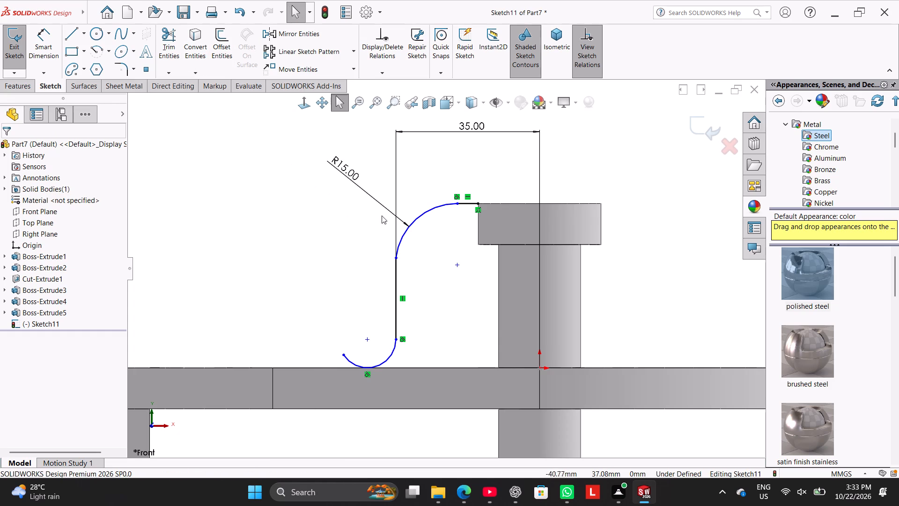
click(398, 268)
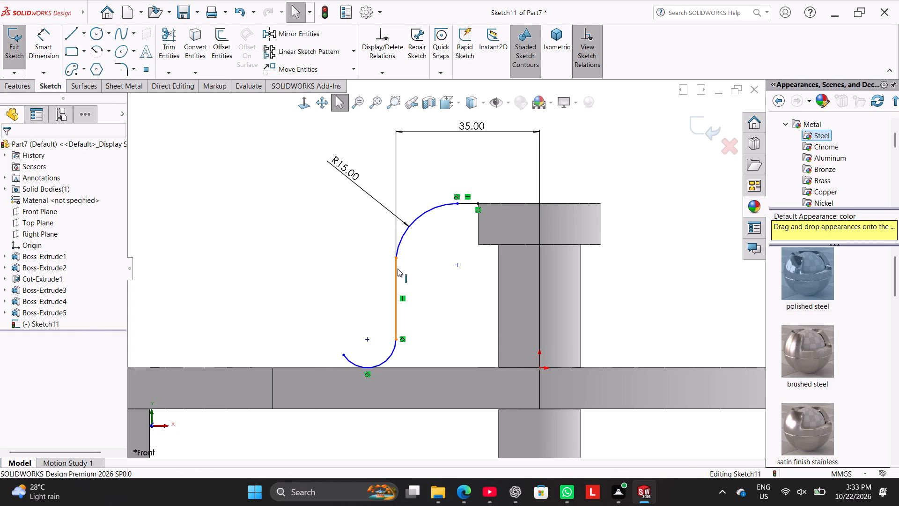
ctrl+click(401, 241)
click(37, 314)
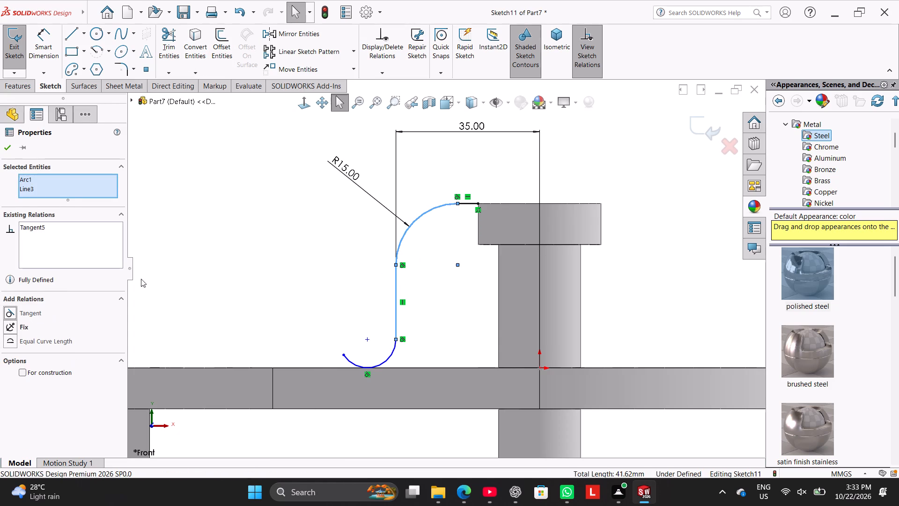
click(211, 240)
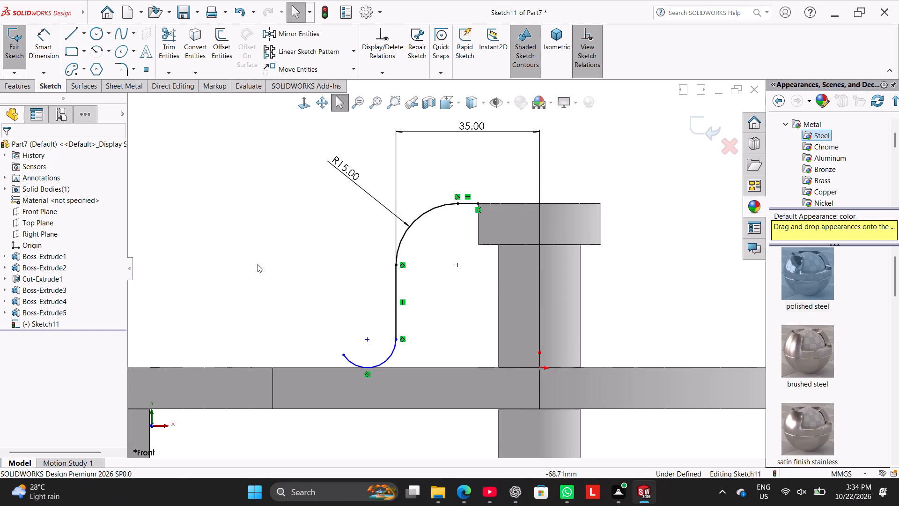
Dimension the lower arc's radius to 15 mm.
click(50, 38)
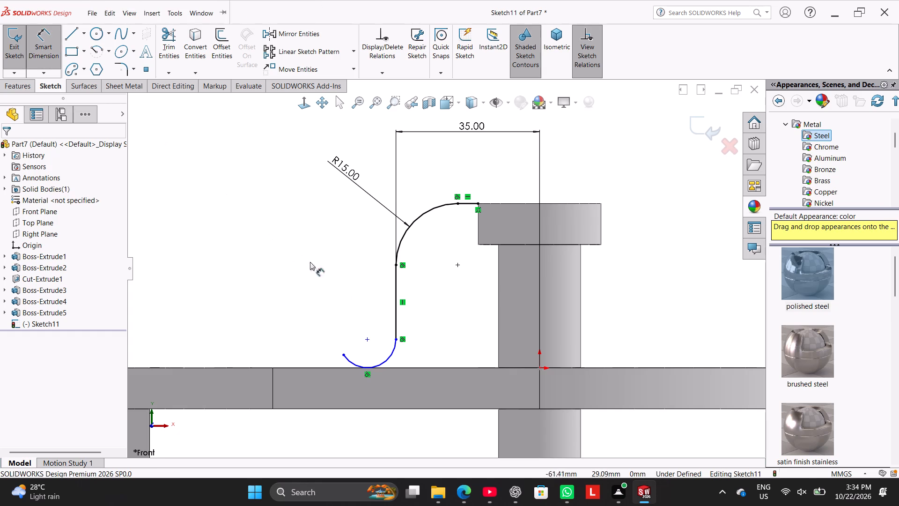
click(390, 356)
click(316, 290)
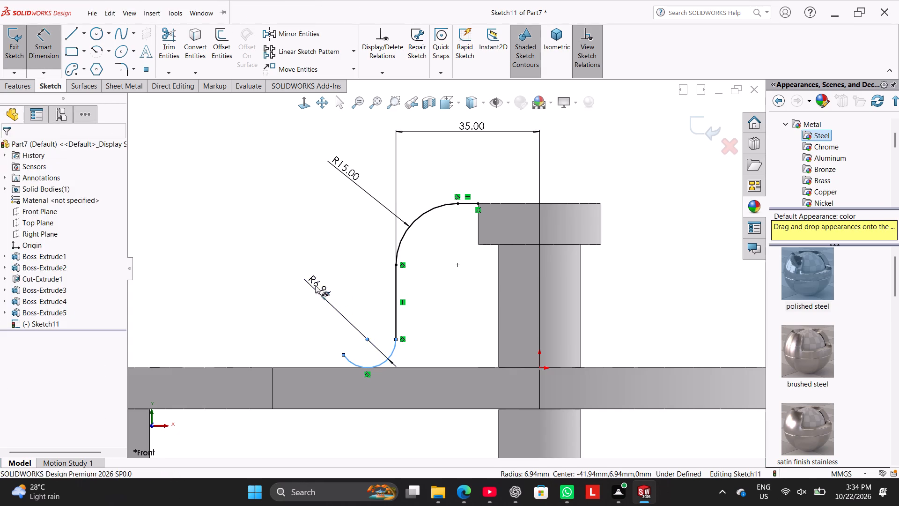
text(15)
key(Return)
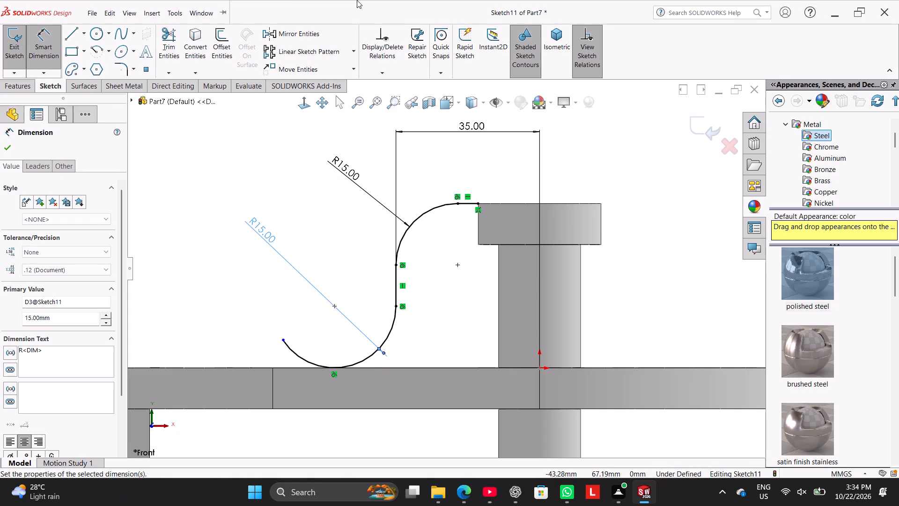
right_click(249, 160)
click(278, 188)
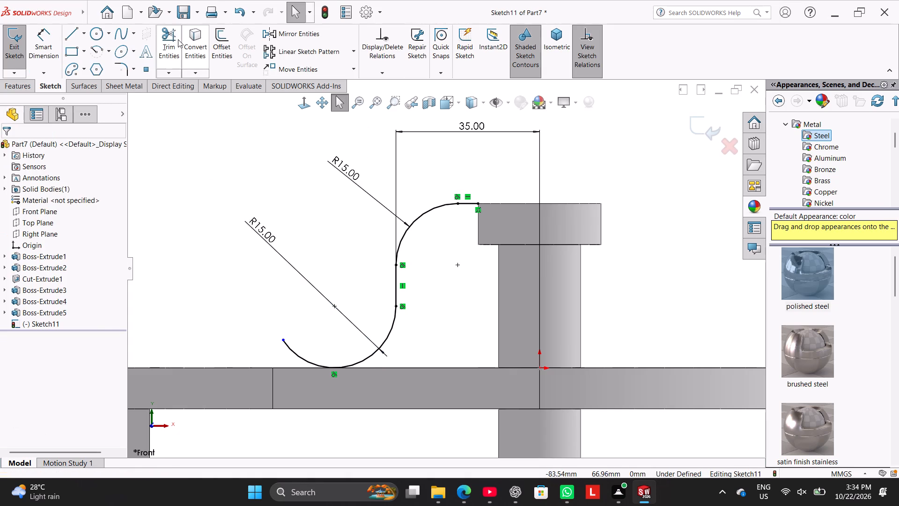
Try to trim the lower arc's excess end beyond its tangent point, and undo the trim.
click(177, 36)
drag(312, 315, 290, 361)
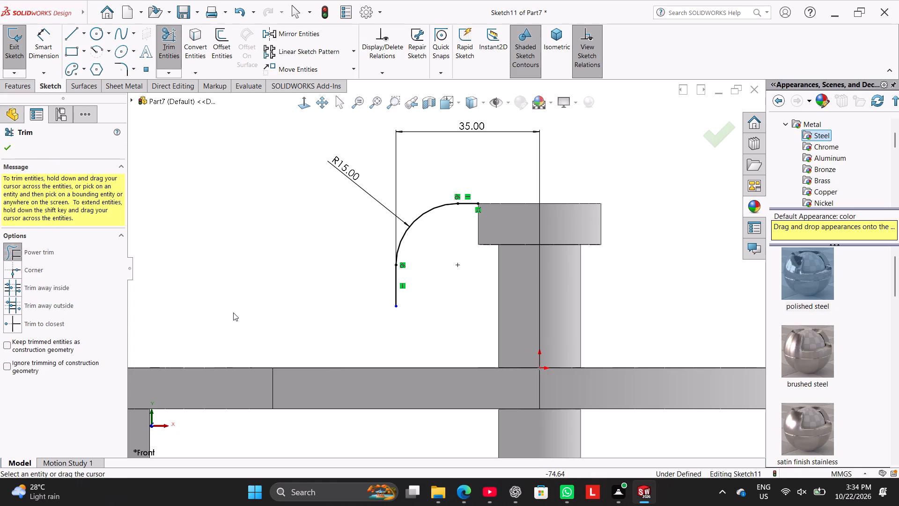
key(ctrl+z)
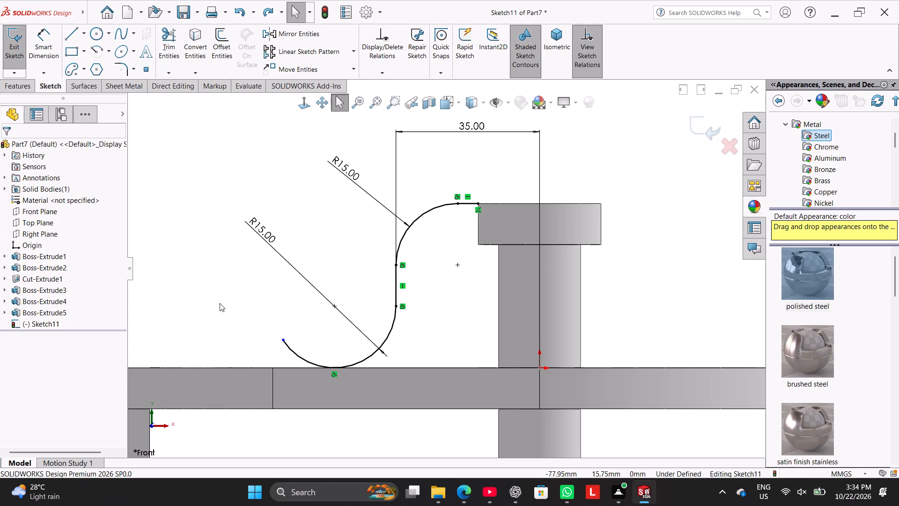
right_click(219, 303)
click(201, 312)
Shorten the lower arc by moving its free end onto its tangent point on the upper plate's top edge.
drag(282, 337, 304, 352)
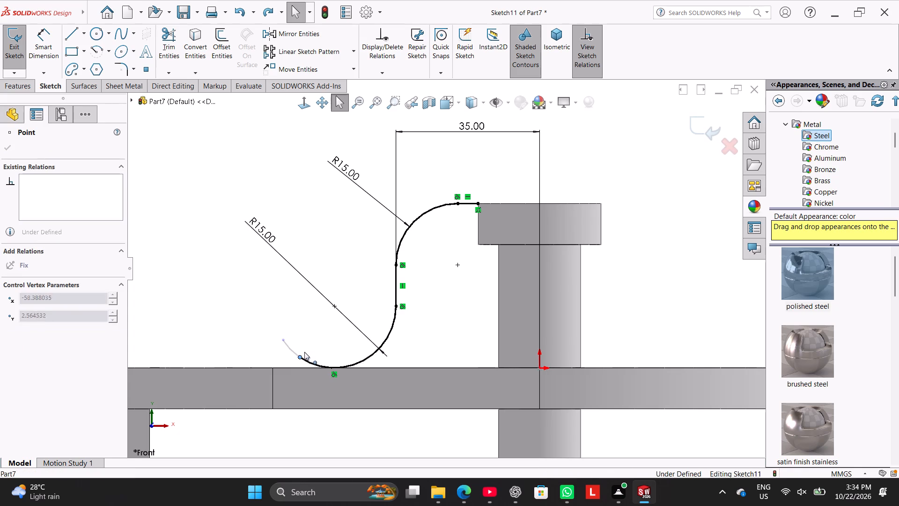
drag(304, 352, 334, 369)
click(255, 305)
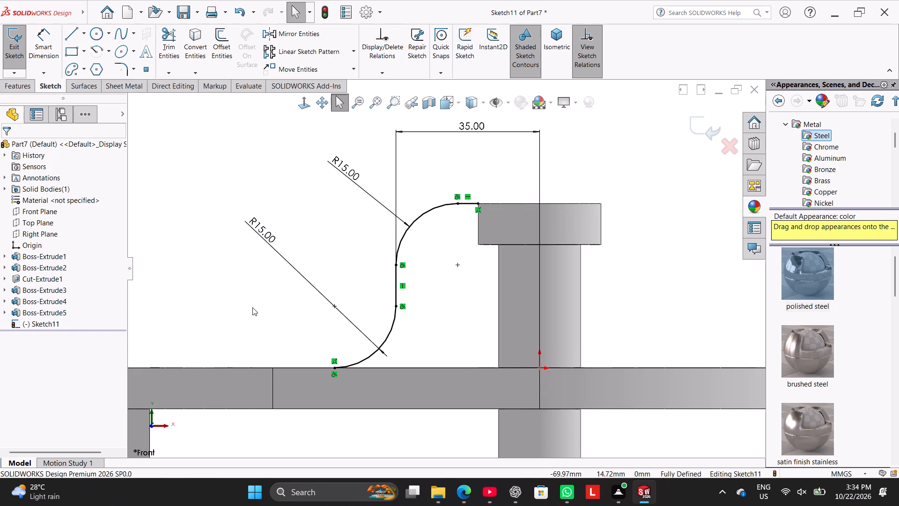
right_click(281, 159)
click(257, 179)
Reposition the two R15 radius dimensions closer to their arcs.
drag(258, 228, 290, 275)
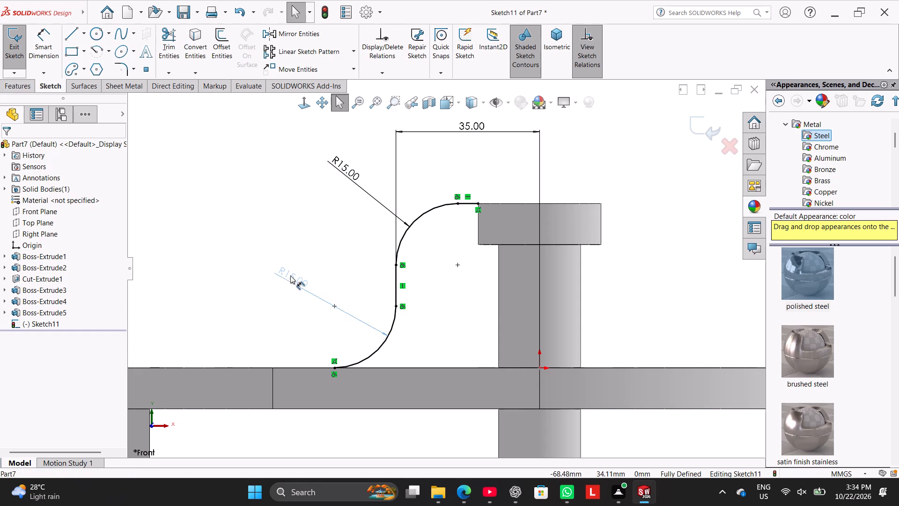
drag(290, 275, 301, 264)
drag(340, 171, 355, 195)
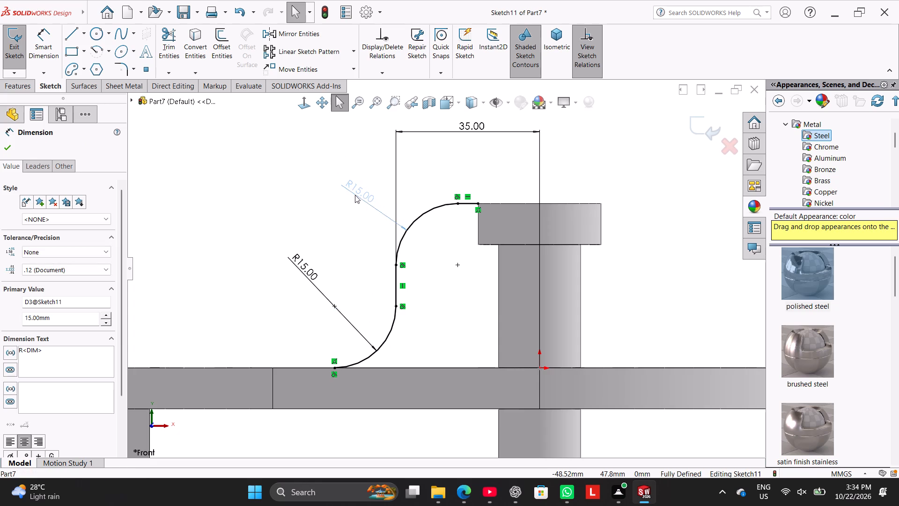
drag(355, 195, 352, 196)
click(253, 179)
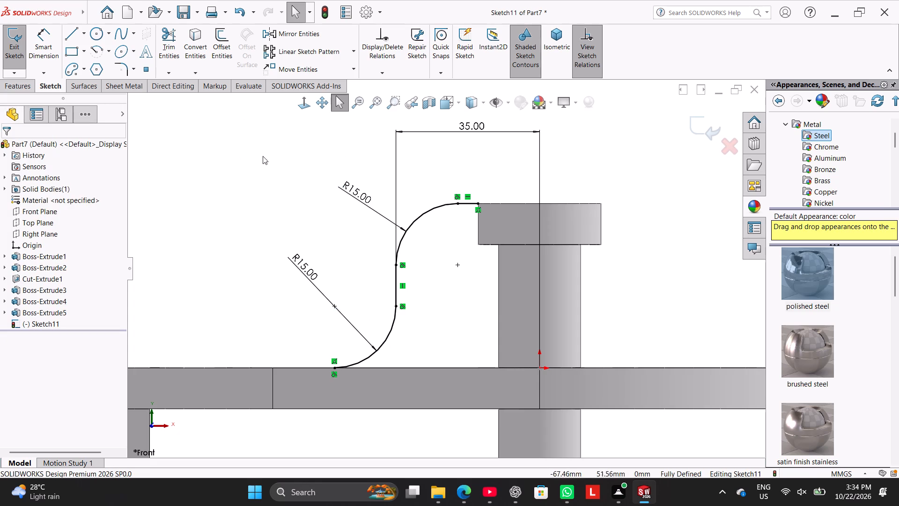
click(261, 187)
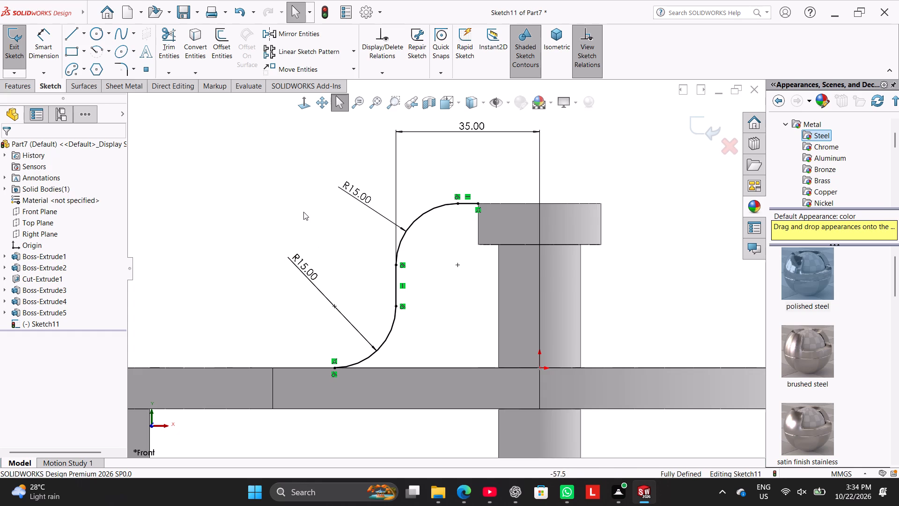
Offset the curved profile's two arcs and two lines by 10 mm, reversed toward the central cylinder.
middle_drag(305, 214, 308, 250)
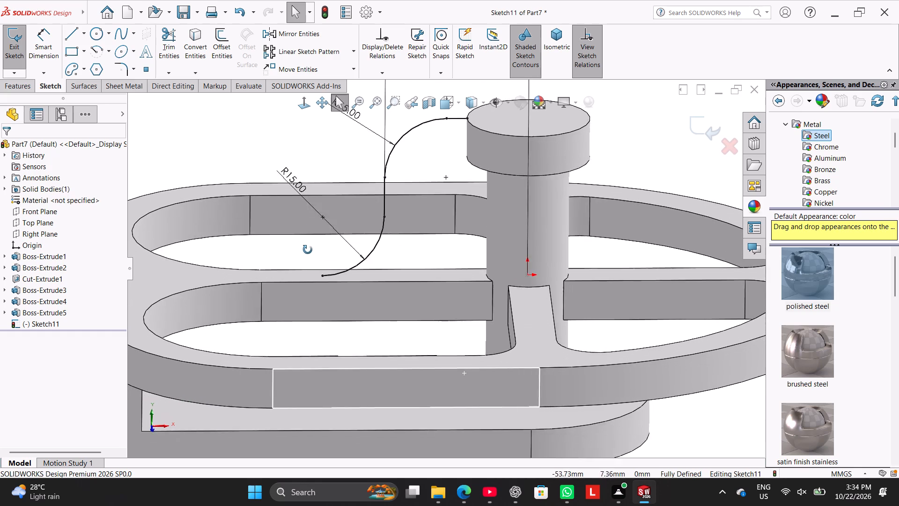
middle_drag(308, 250, 309, 241)
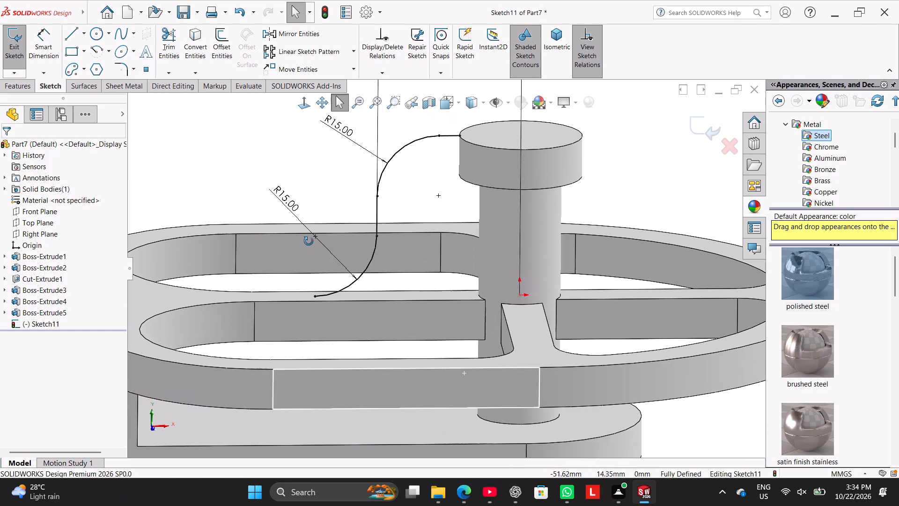
middle_drag(309, 241, 301, 223)
click(311, 98)
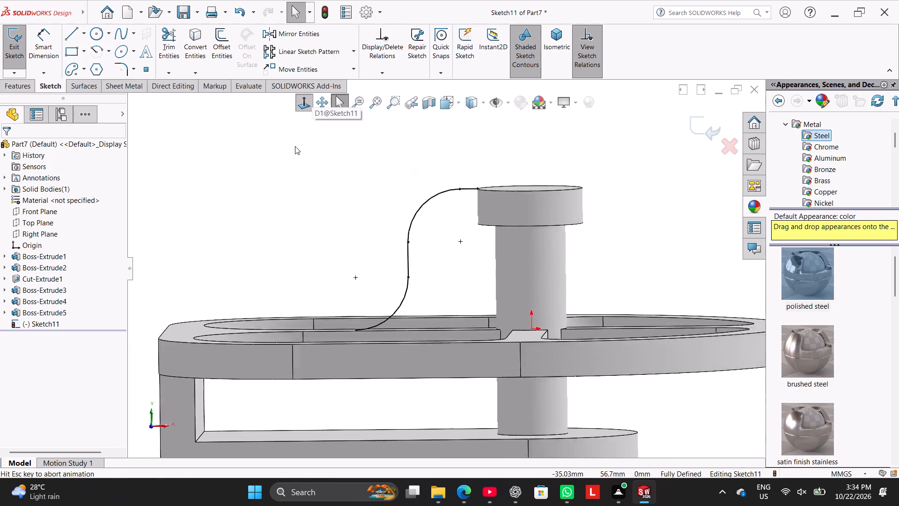
click(262, 185)
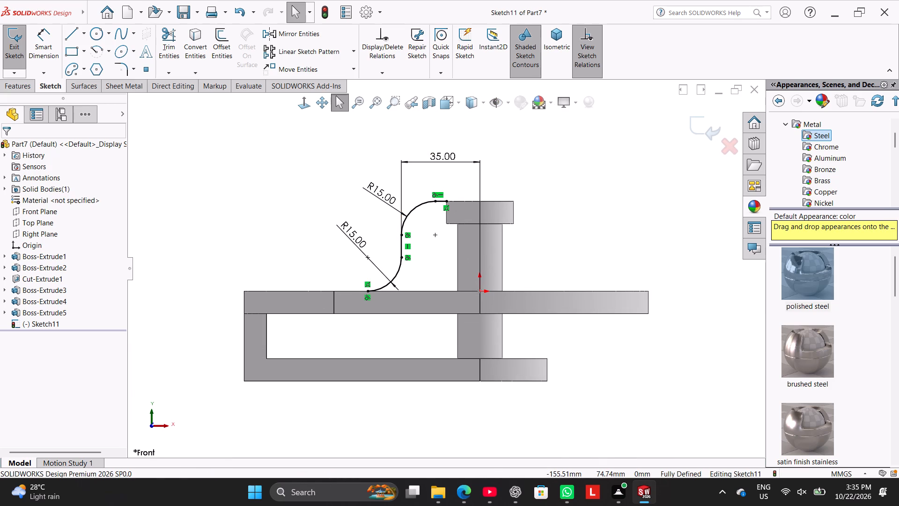
click(219, 49)
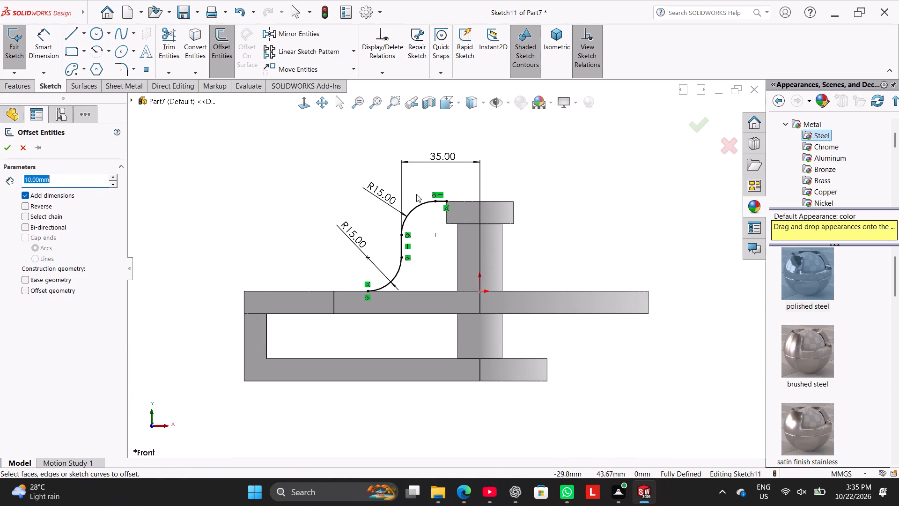
click(422, 204)
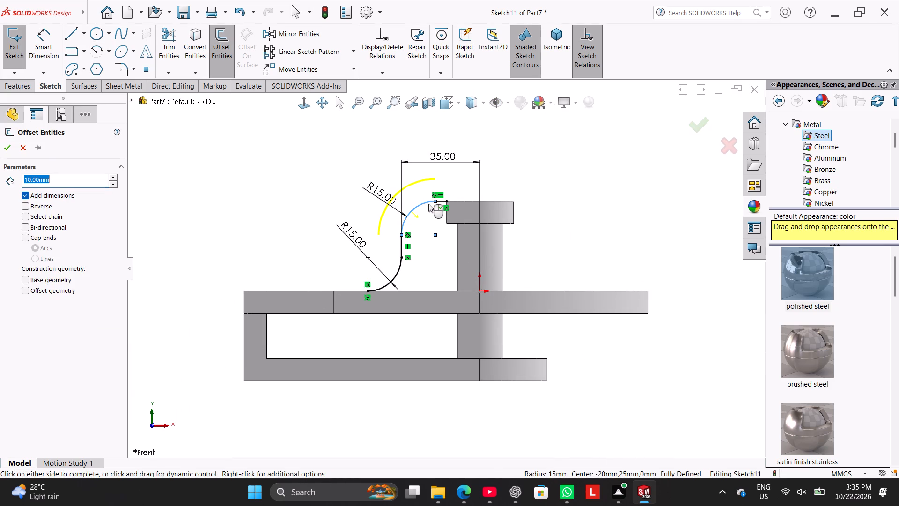
click(436, 203)
click(403, 250)
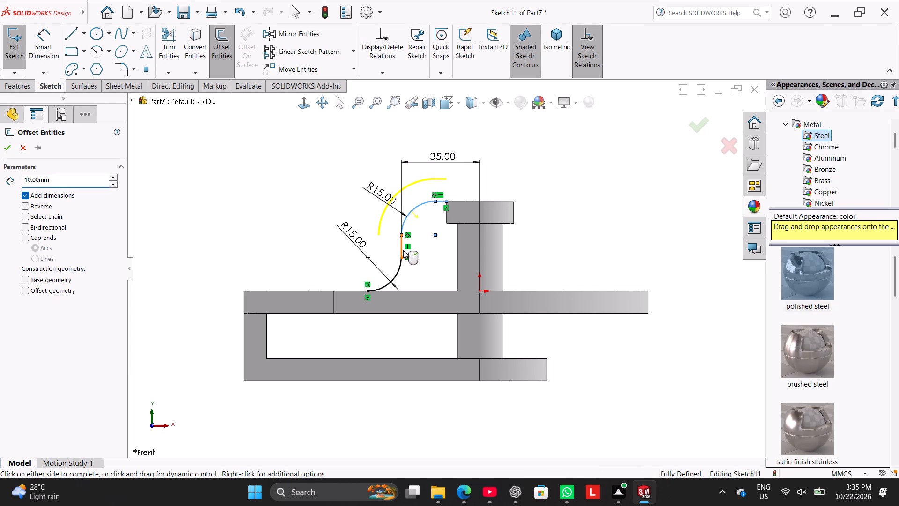
click(398, 269)
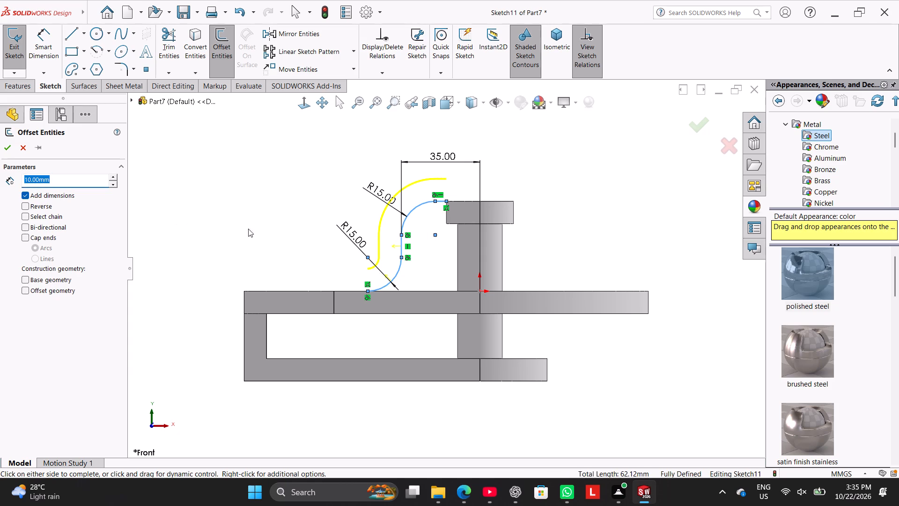
scroll(381, 250, down, 1)
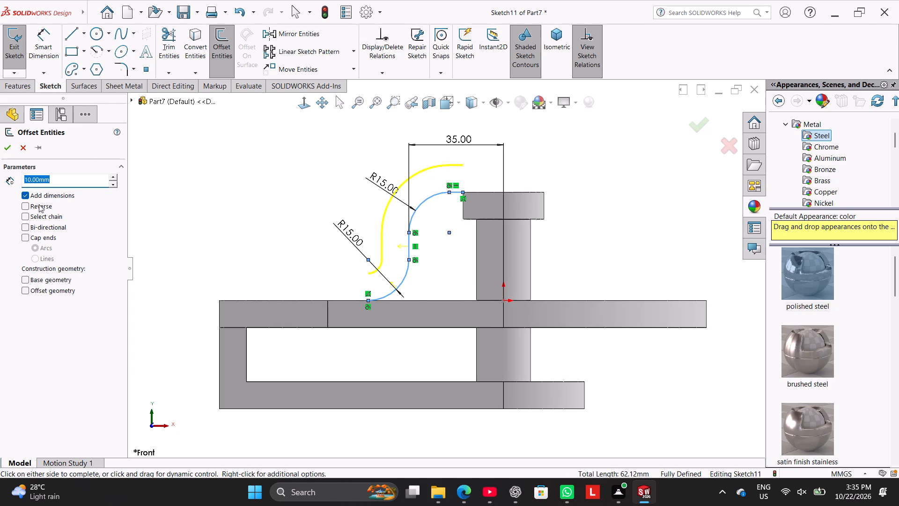
click(39, 207)
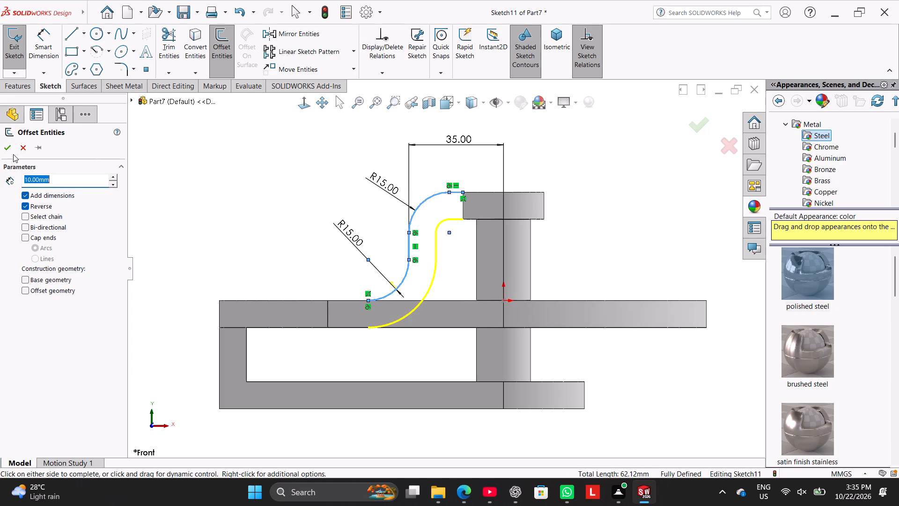
click(10, 147)
click(147, 176)
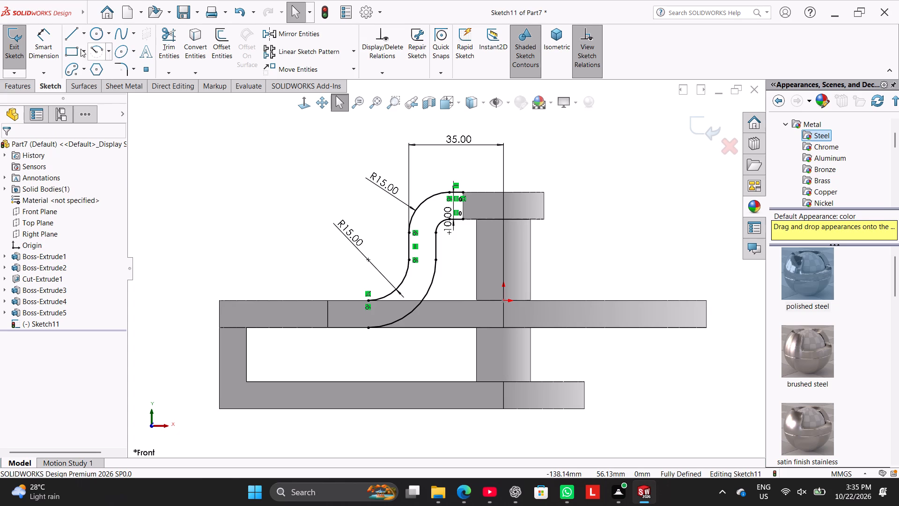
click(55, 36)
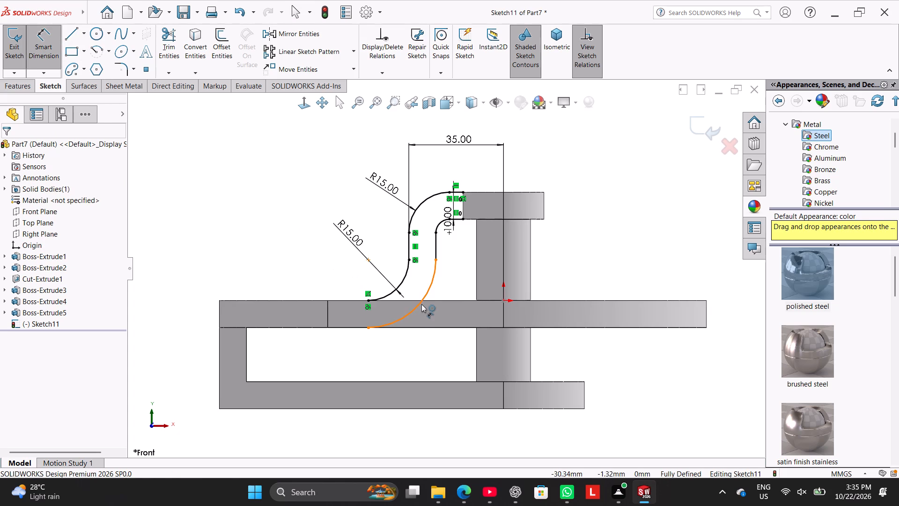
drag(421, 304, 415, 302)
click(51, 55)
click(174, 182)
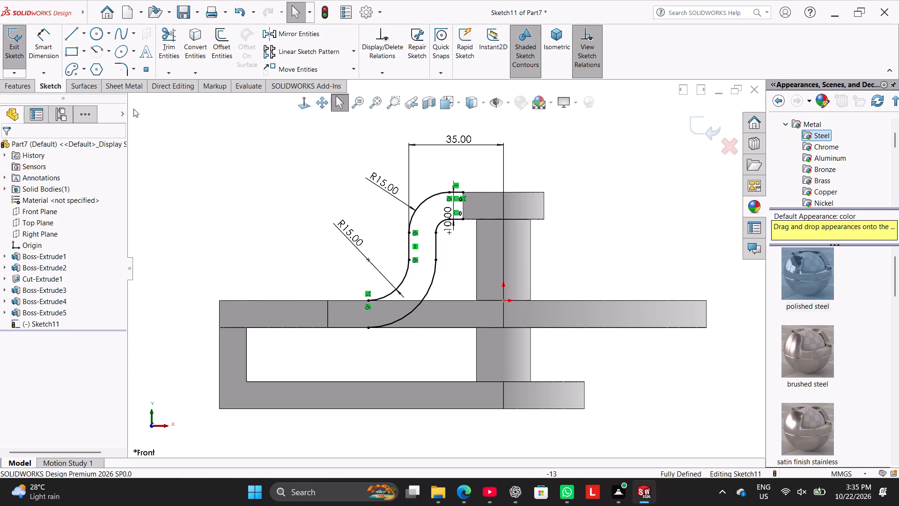
Close the profile with vertical lines joining the original and offset curves at the plate end and the cap end.
click(74, 31)
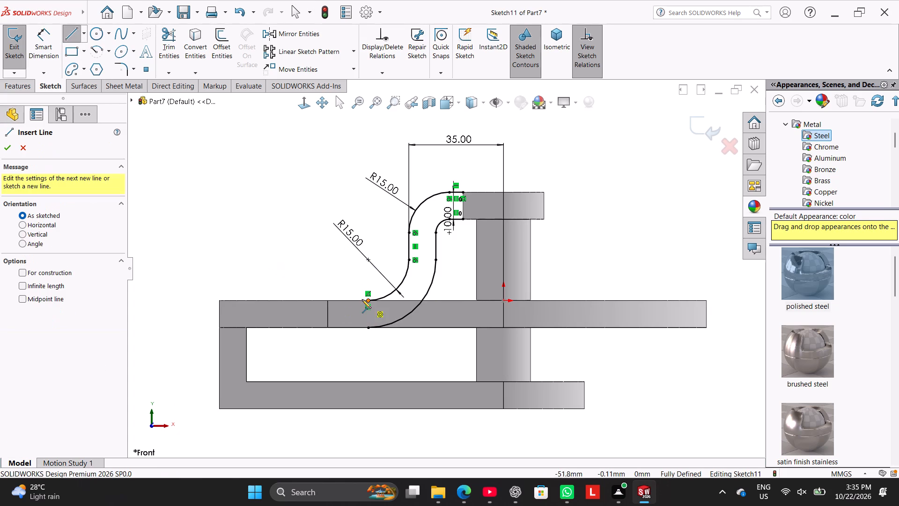
click(369, 302)
click(367, 329)
right_click(289, 235)
click(310, 243)
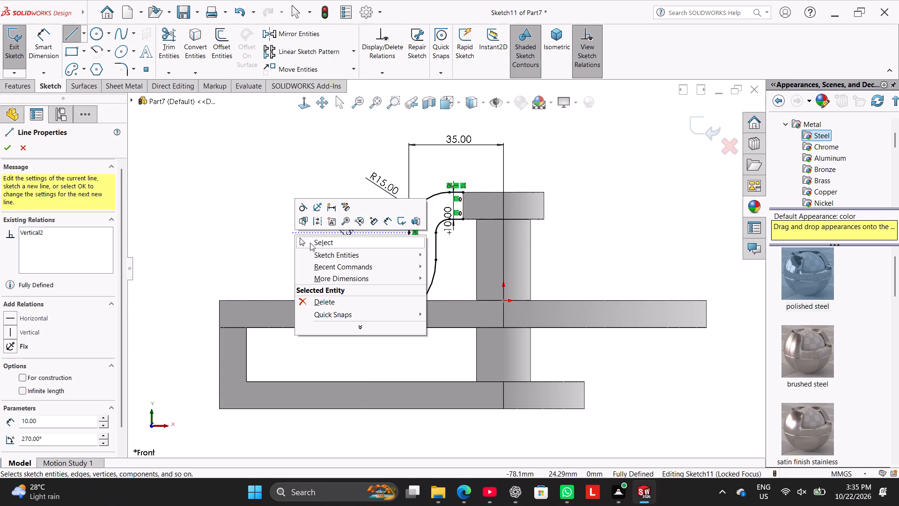
click(71, 36)
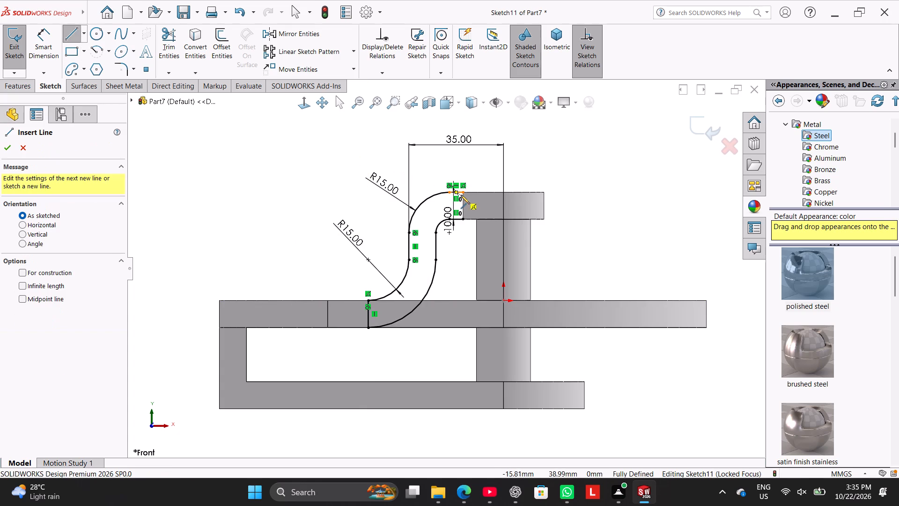
click(464, 193)
click(463, 220)
right_click(295, 178)
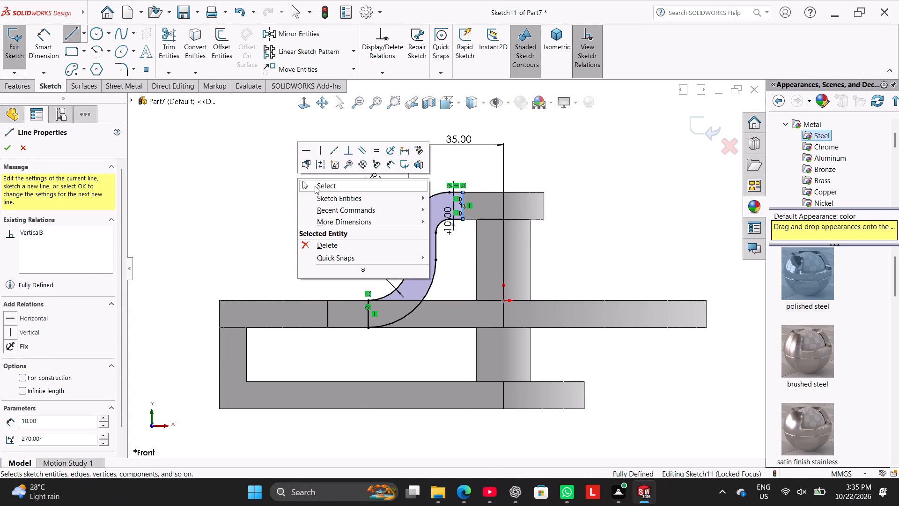
click(315, 186)
click(292, 187)
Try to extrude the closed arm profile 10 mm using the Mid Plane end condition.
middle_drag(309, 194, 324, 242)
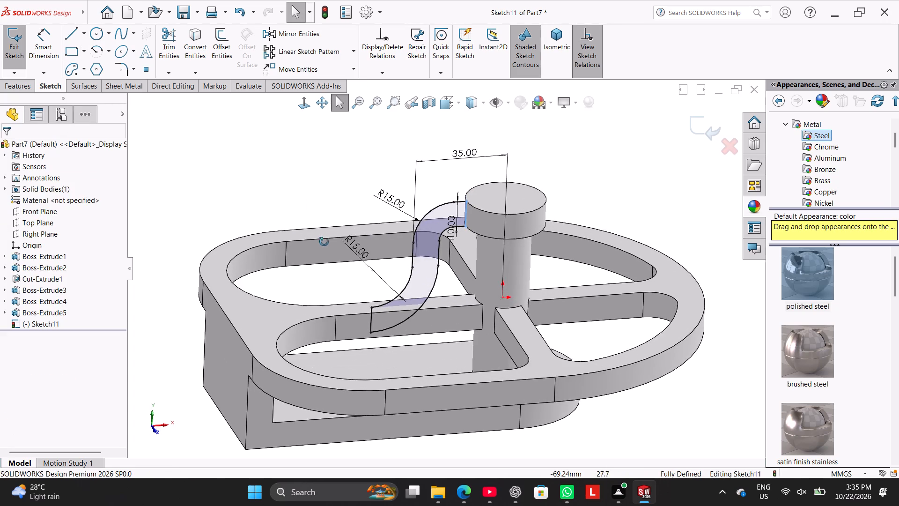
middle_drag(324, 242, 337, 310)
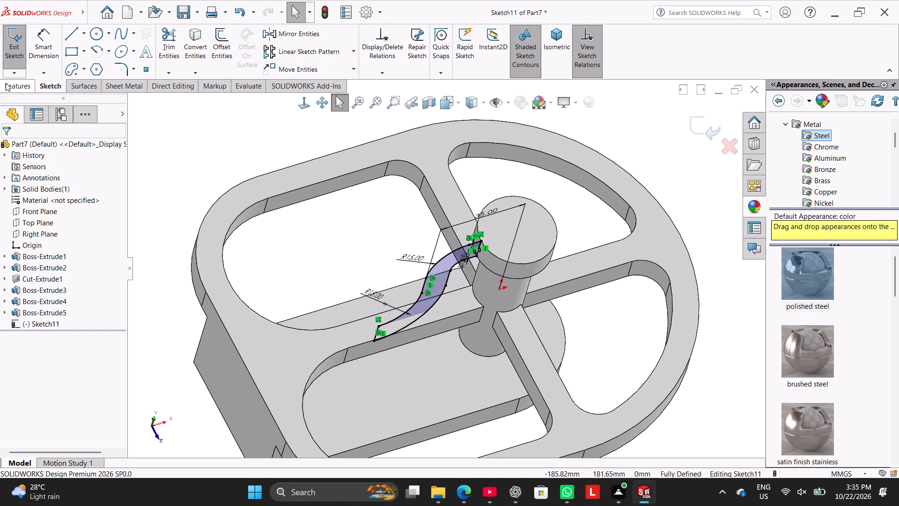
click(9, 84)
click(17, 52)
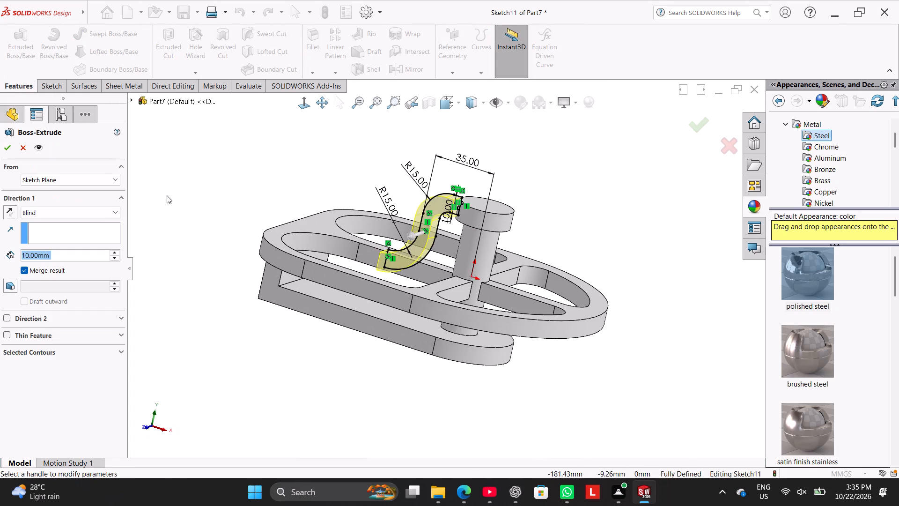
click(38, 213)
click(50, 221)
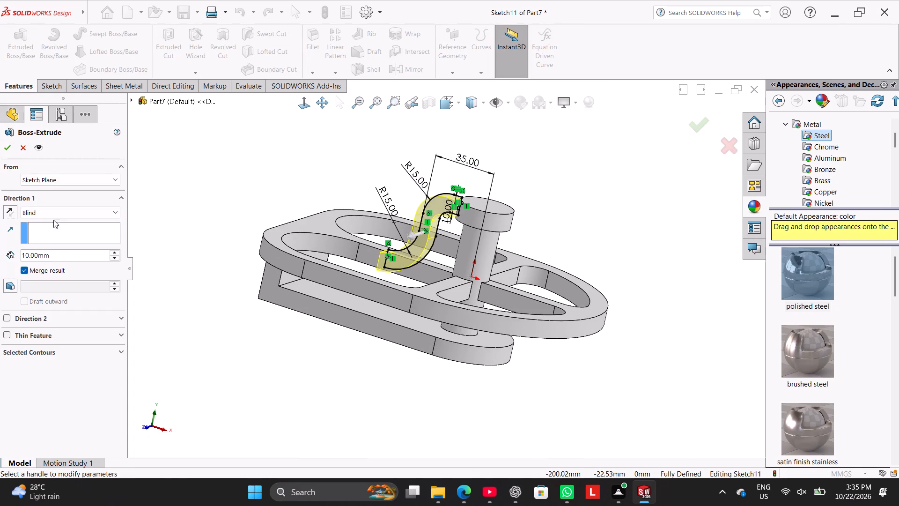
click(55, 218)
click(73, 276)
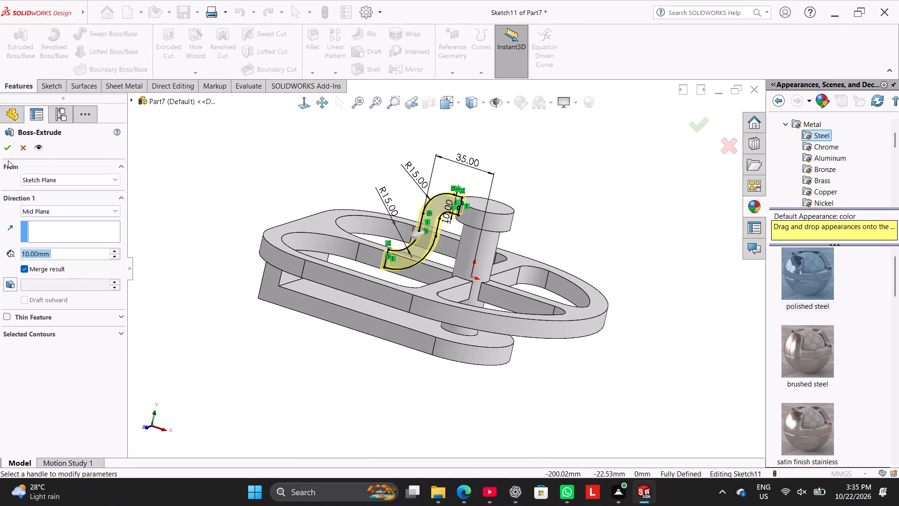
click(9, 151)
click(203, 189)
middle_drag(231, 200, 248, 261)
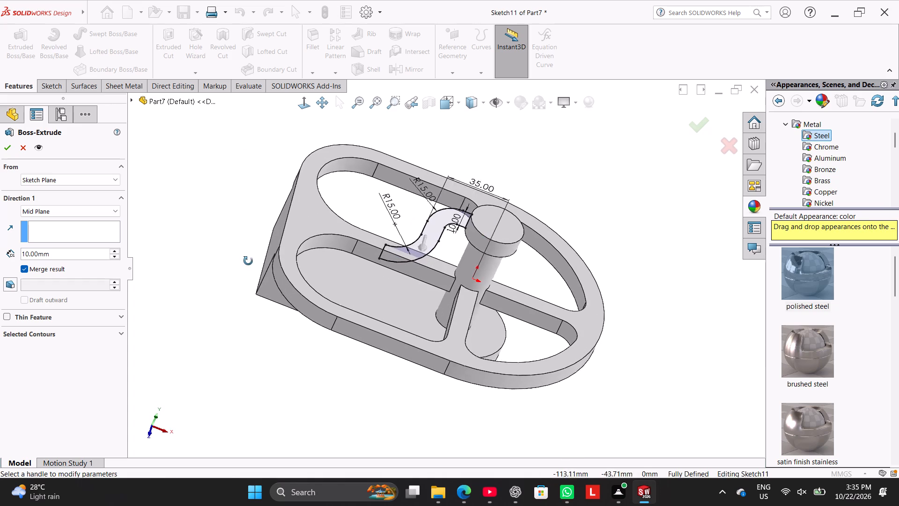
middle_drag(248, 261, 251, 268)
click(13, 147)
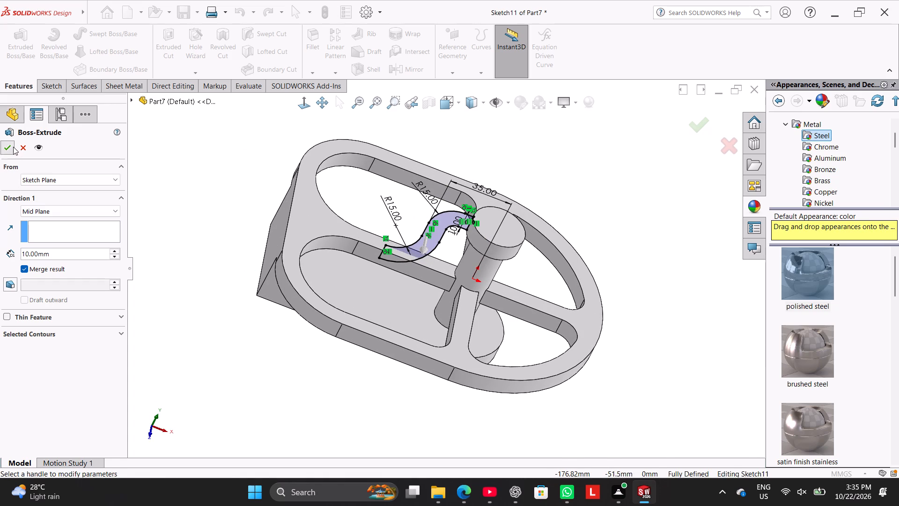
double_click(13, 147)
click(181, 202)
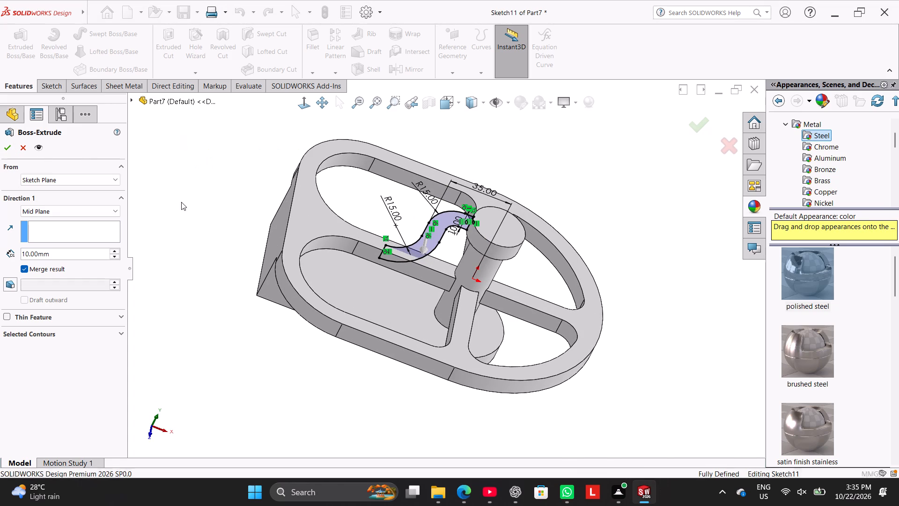
Examine where the arm profile's end meets the round cap, in angled and front views, and abandon the extrusion.
scroll(501, 191, down, 2)
scroll(471, 231, down, 3)
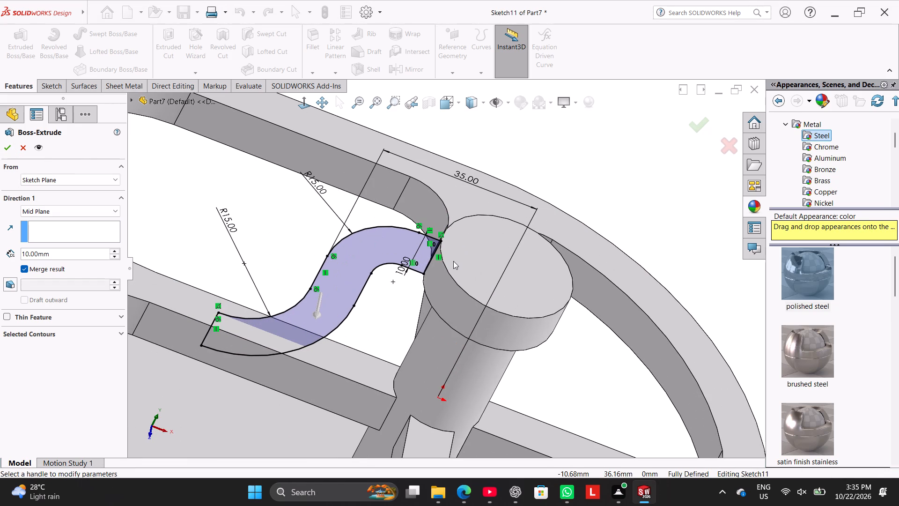
scroll(451, 258, down, 1)
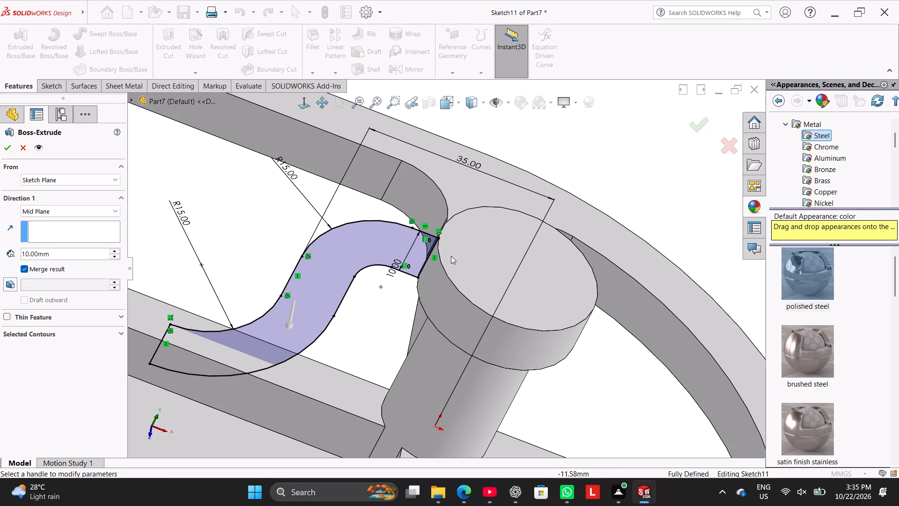
scroll(451, 253, down, 1)
middle_drag(439, 245, 419, 230)
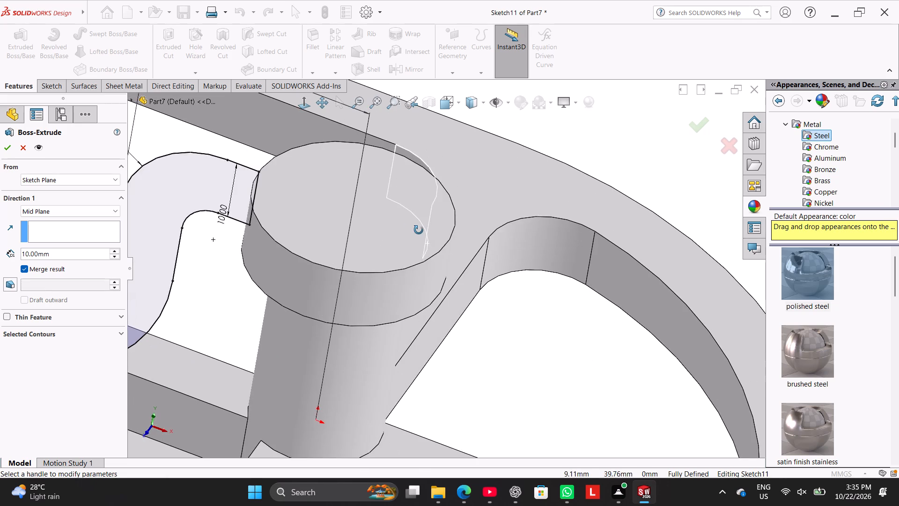
middle_drag(419, 230, 425, 255)
scroll(425, 255, up, 2)
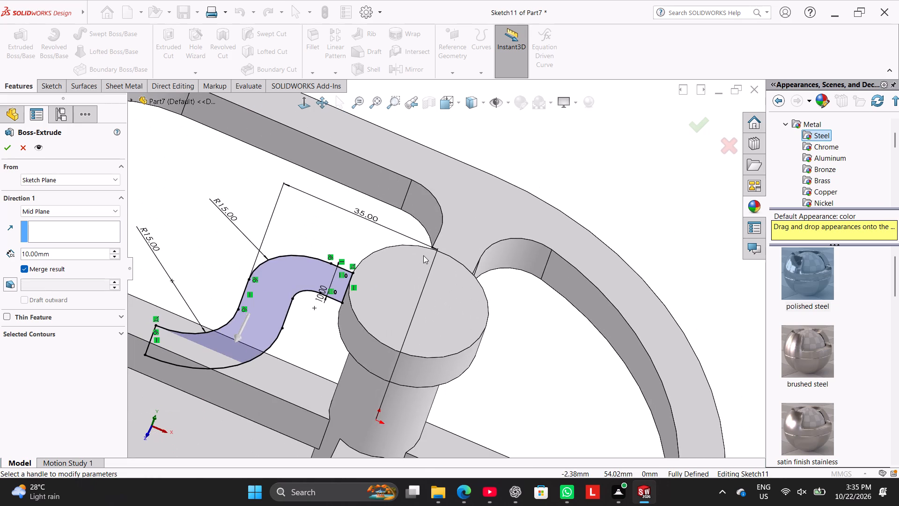
scroll(423, 255, up, 2)
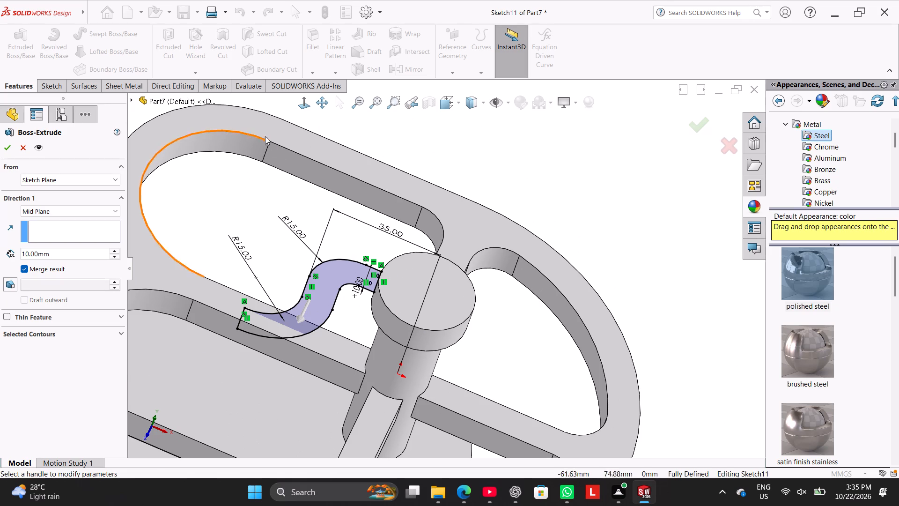
click(304, 106)
scroll(451, 197, down, 4)
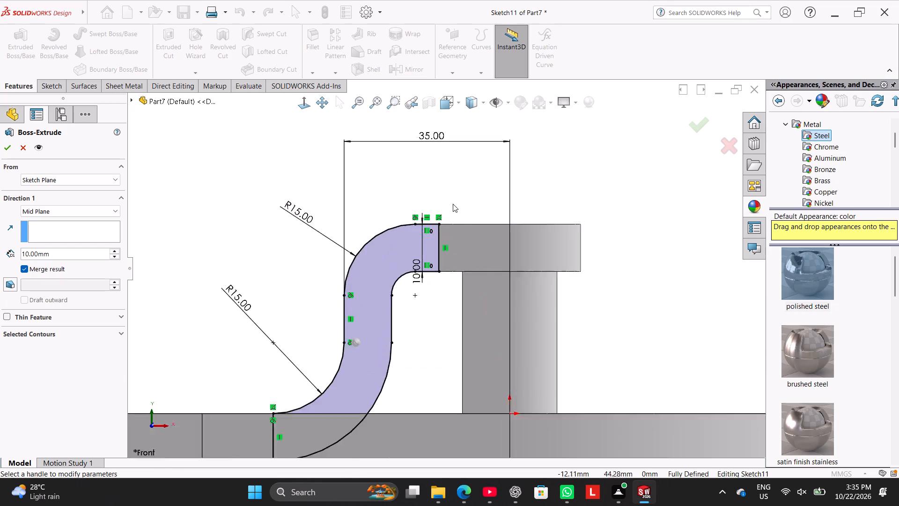
scroll(453, 204, down, 1)
right_click(438, 225)
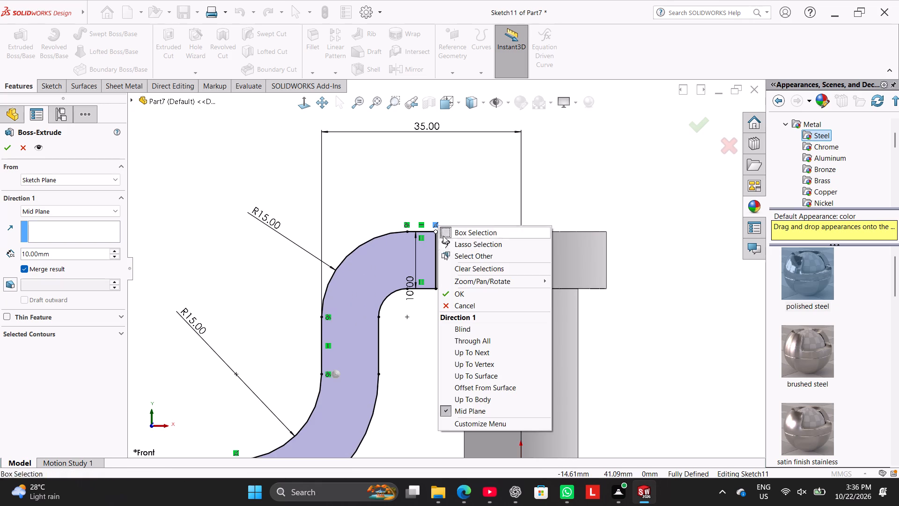
click(463, 300)
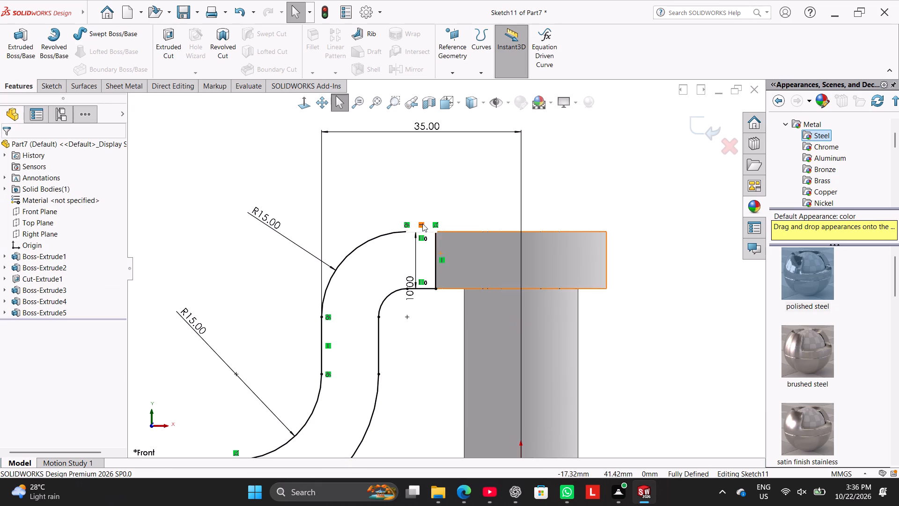
Delete the coincident relation at the upper corner of the profile's cap end.
right_click(438, 223)
click(471, 333)
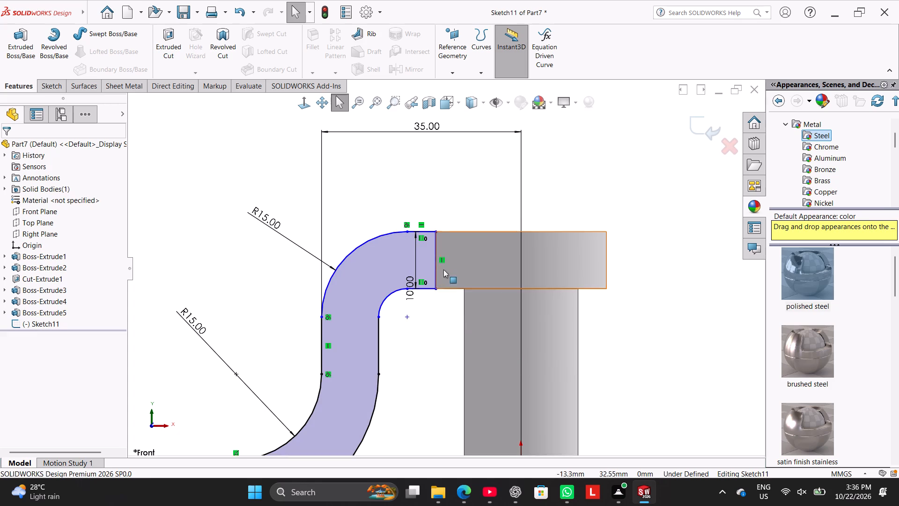
Extend the profile's cap-end line to the cylinder's centreline and make it coincident with the origin.
drag(436, 251, 479, 257)
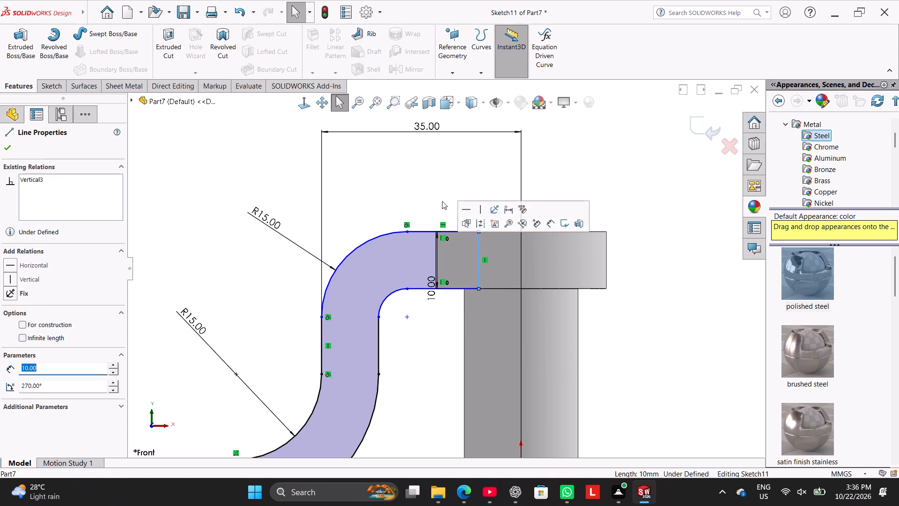
click(436, 182)
drag(478, 250, 512, 260)
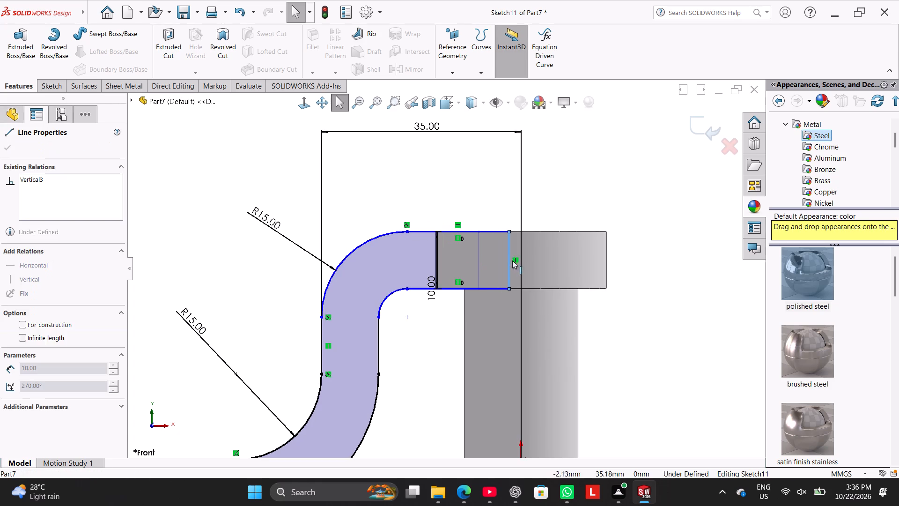
drag(512, 260, 522, 265)
click(482, 198)
scroll(490, 201, up, 3)
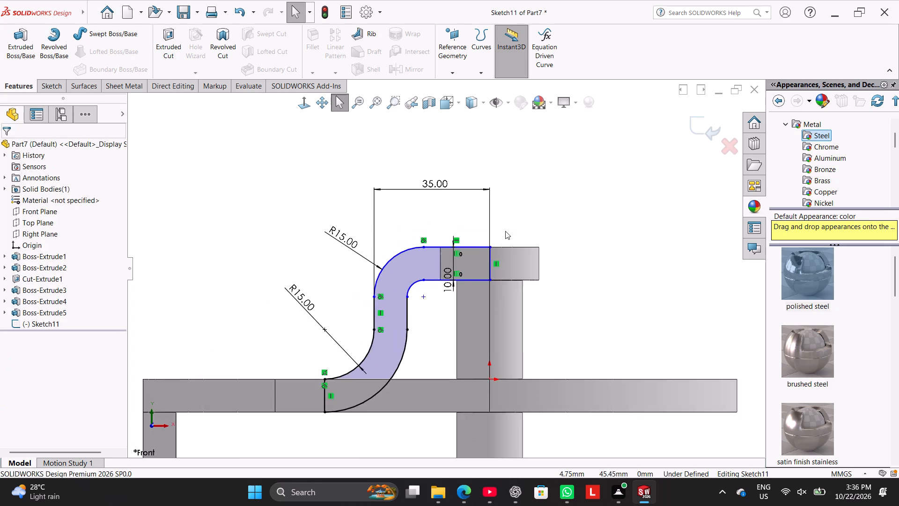
scroll(505, 231, up, 1)
click(483, 270)
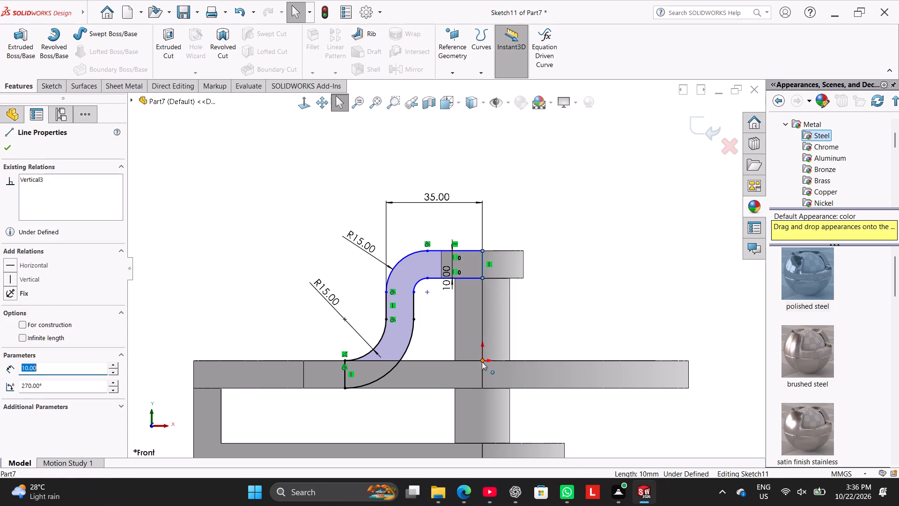
ctrl+click(482, 362)
click(40, 324)
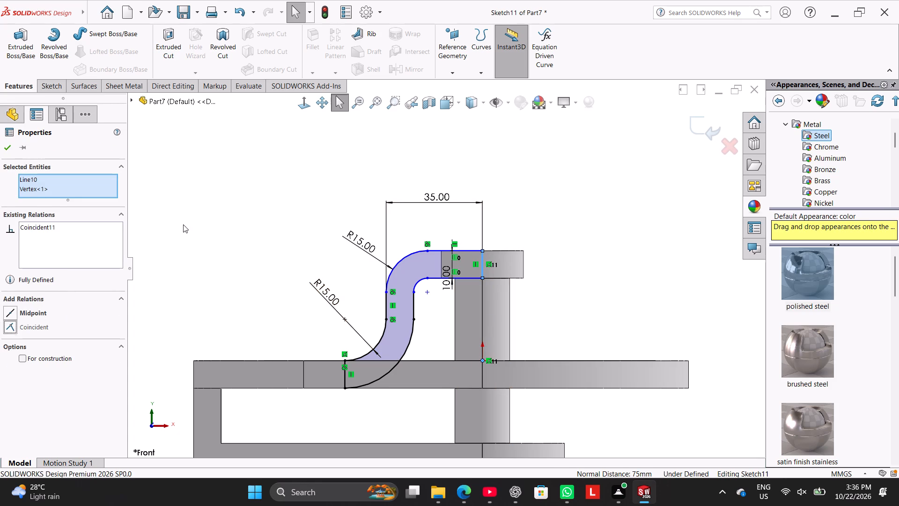
click(183, 224)
Move the 10 mm offset dimension clear of the profile, beyond the far side of the cap.
scroll(406, 271, down, 2)
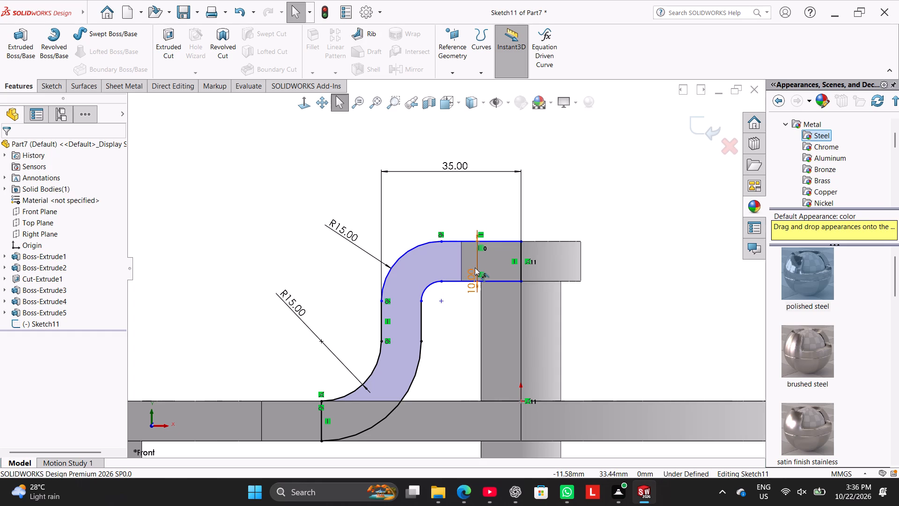
drag(476, 268, 592, 271)
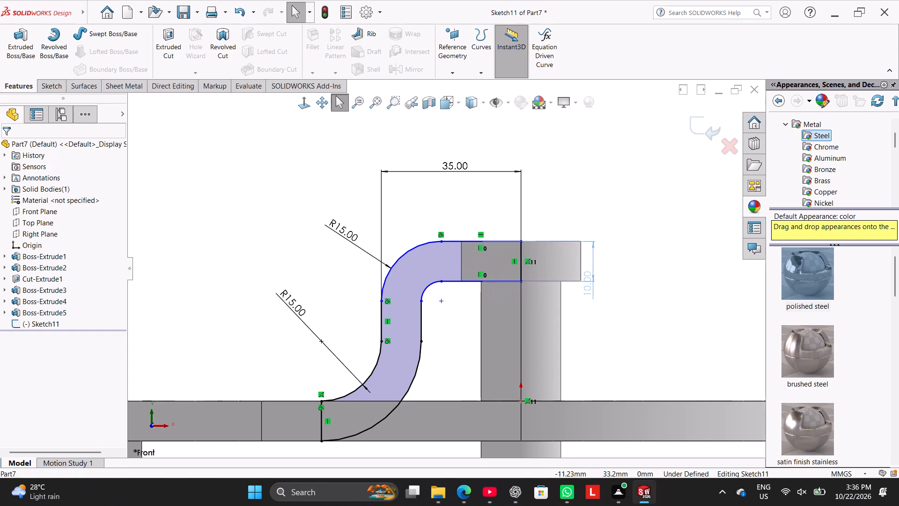
click(556, 197)
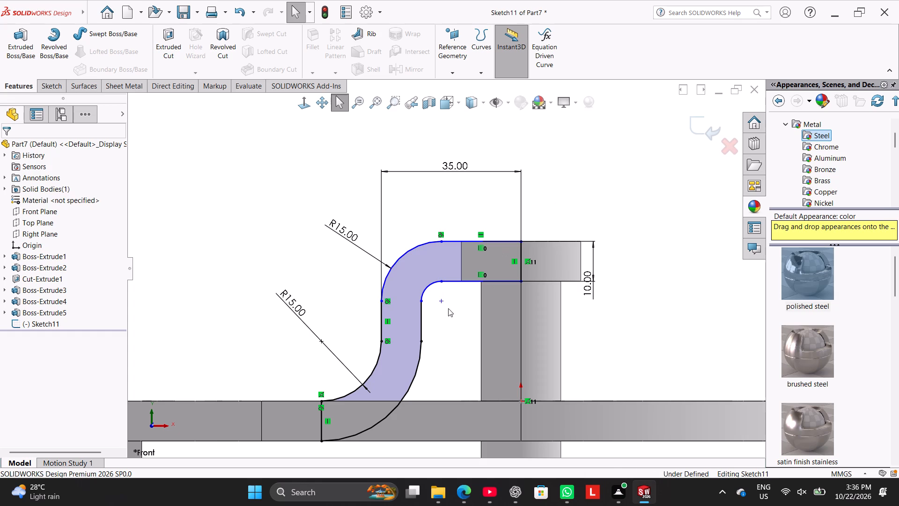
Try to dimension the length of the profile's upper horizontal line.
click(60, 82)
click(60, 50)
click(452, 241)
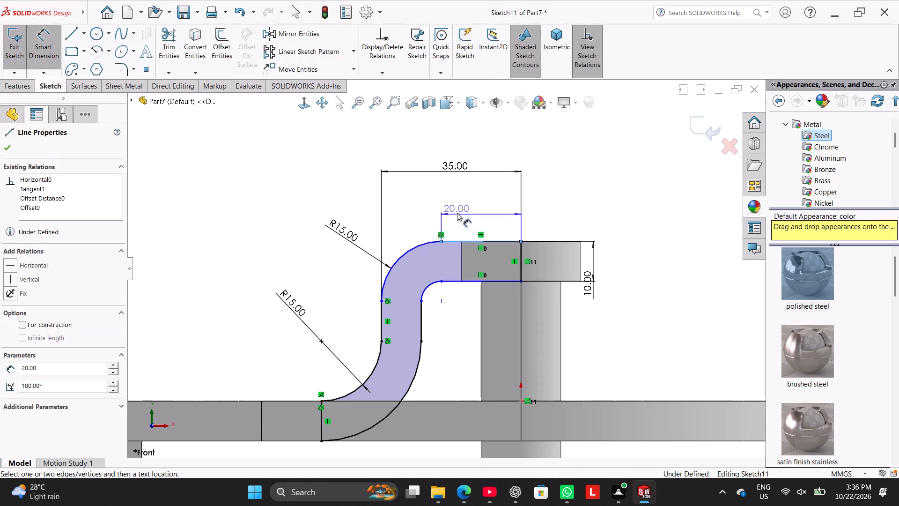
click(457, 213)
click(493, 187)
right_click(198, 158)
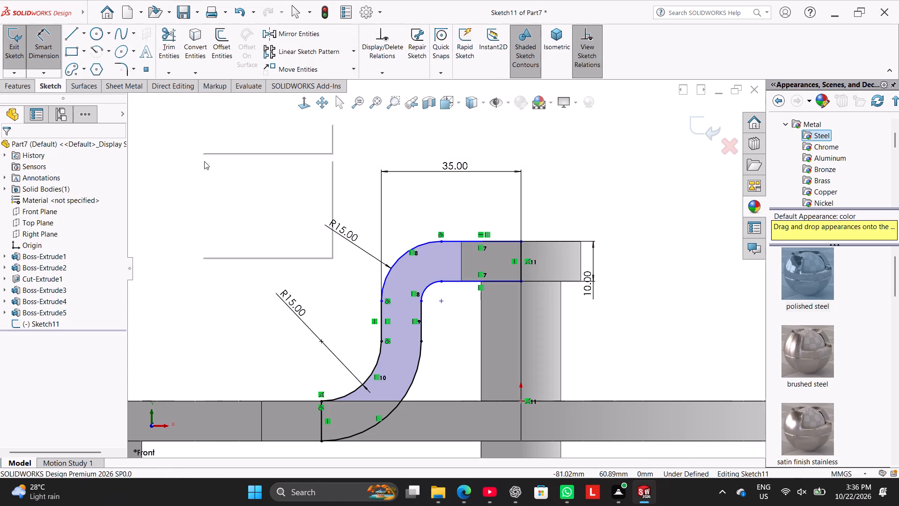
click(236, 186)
Make the profile's upper horizontal line collinear with the cap's top edge.
scroll(289, 220, up, 1)
scroll(312, 231, down, 1)
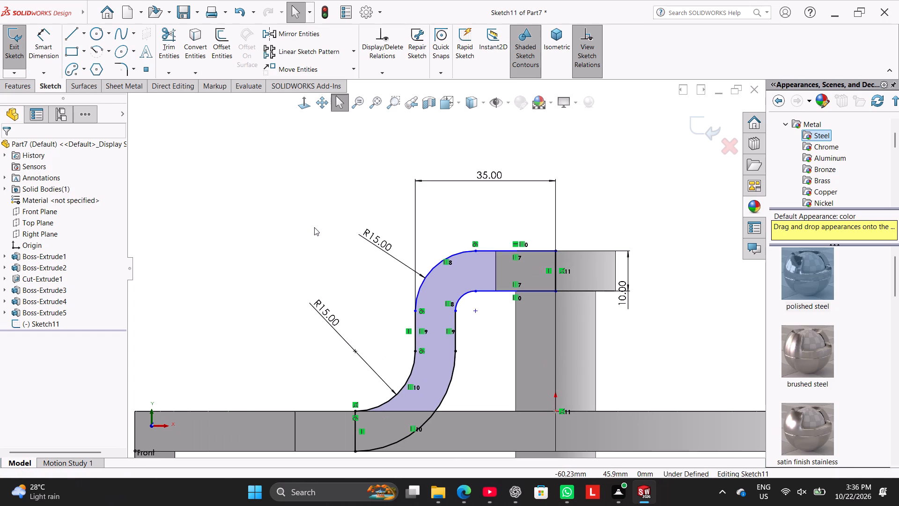
scroll(560, 310, up, 1)
scroll(560, 297, down, 2)
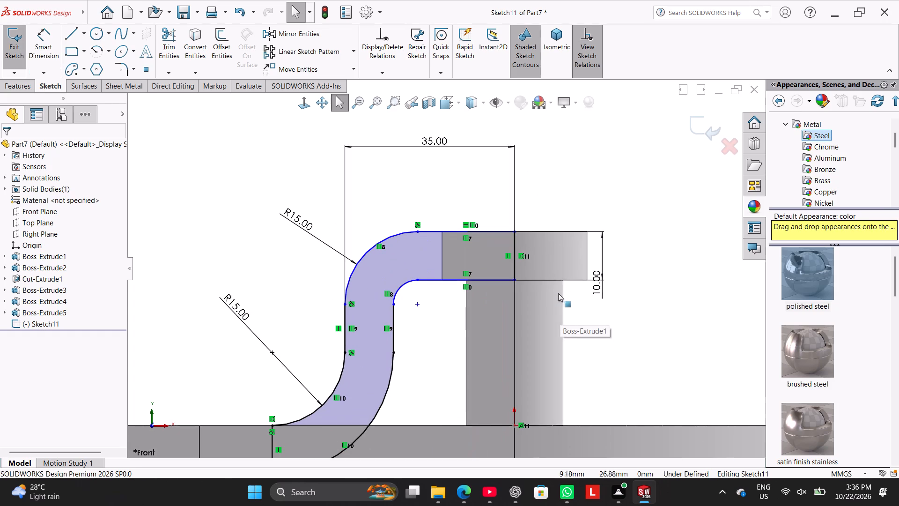
drag(499, 280, 497, 294)
click(471, 211)
ctrl+click(488, 245)
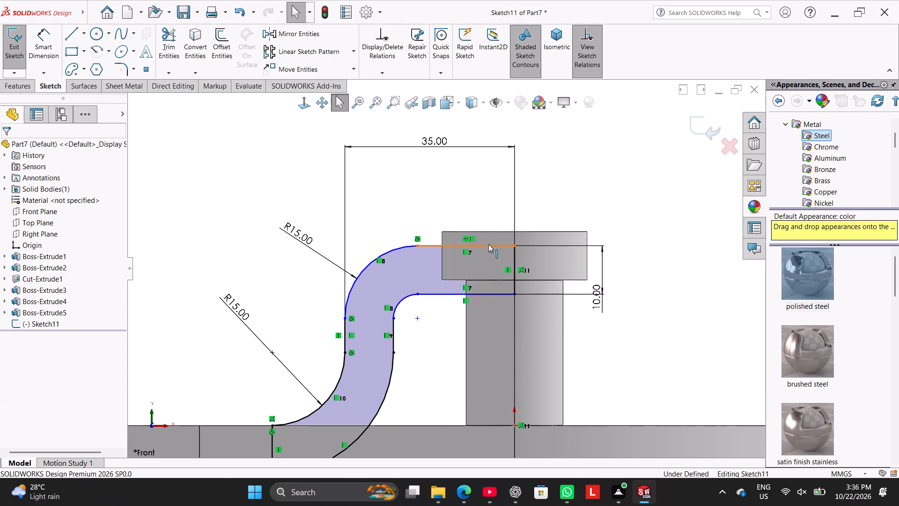
ctrl+click(493, 229)
ctrl+click(492, 232)
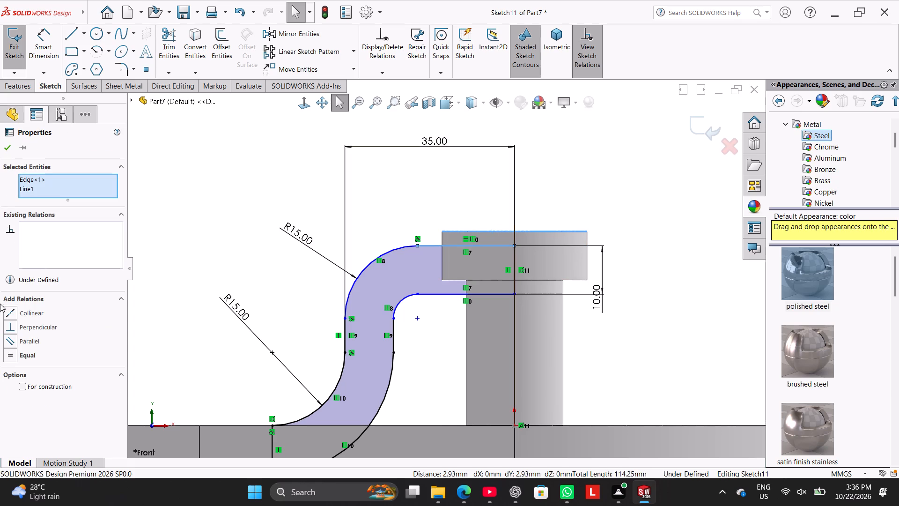
click(34, 310)
click(173, 191)
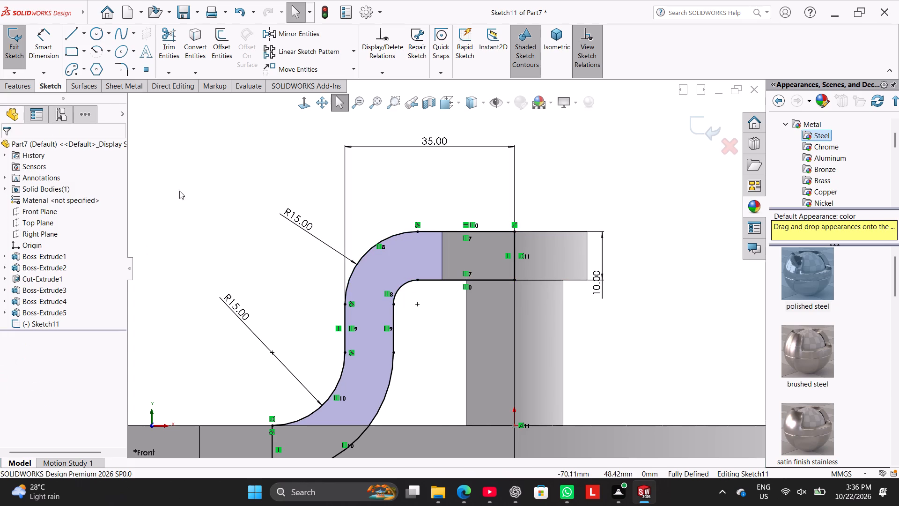
Extrude the curved arm profile 10 mm mid-plane, merged with the existing body.
click(22, 86)
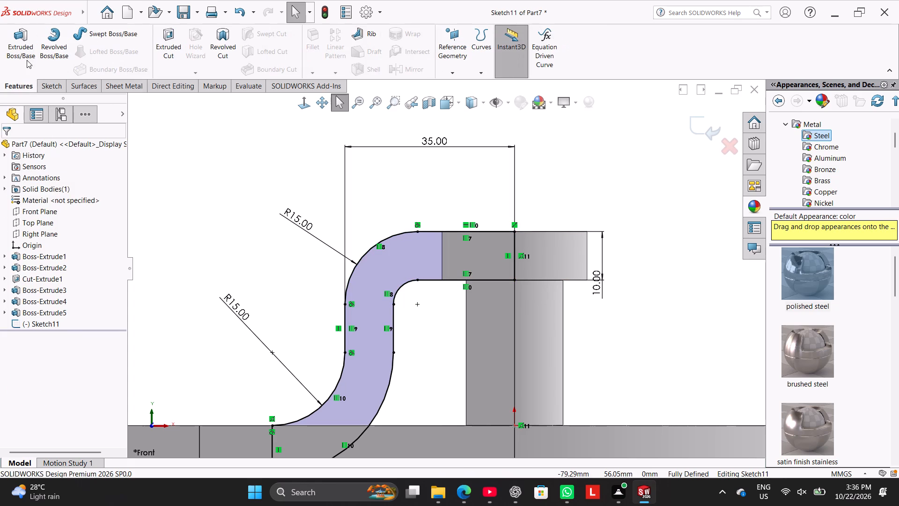
click(27, 59)
middle_drag(228, 218, 224, 303)
scroll(230, 296, up, 3)
click(72, 206)
click(75, 213)
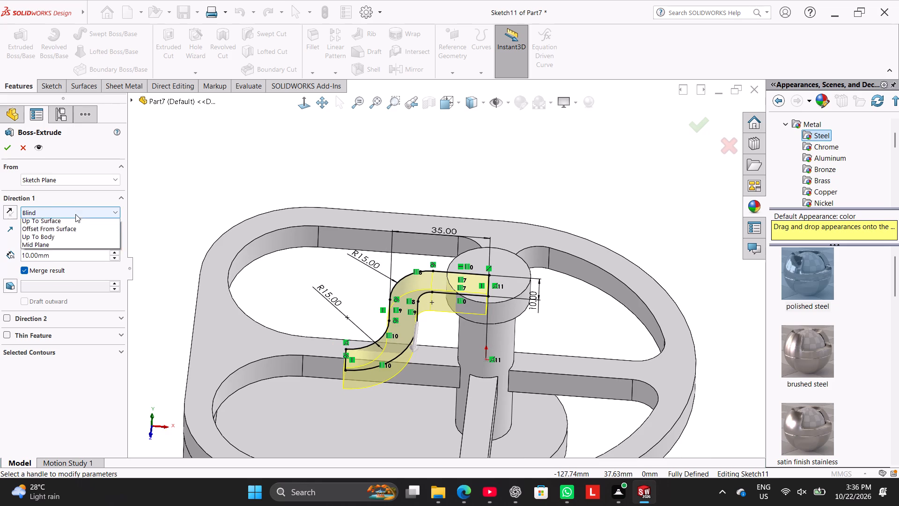
click(72, 275)
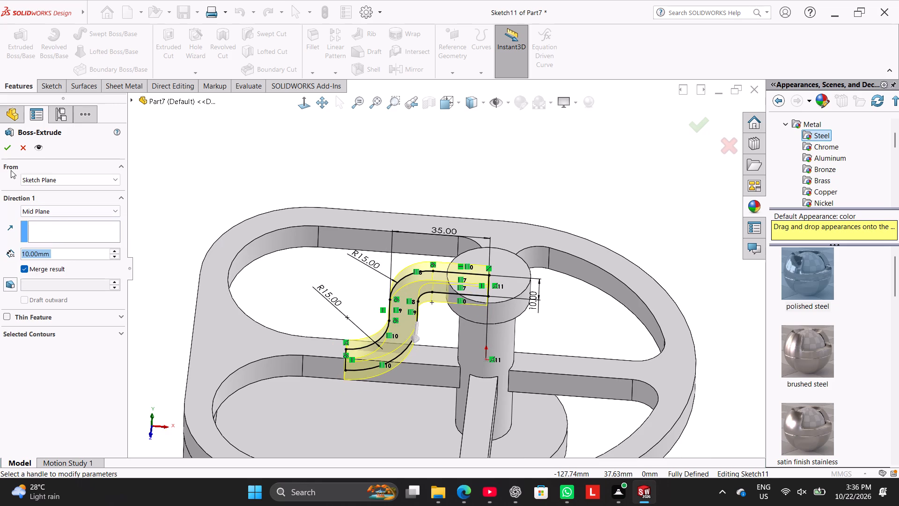
click(8, 146)
click(262, 175)
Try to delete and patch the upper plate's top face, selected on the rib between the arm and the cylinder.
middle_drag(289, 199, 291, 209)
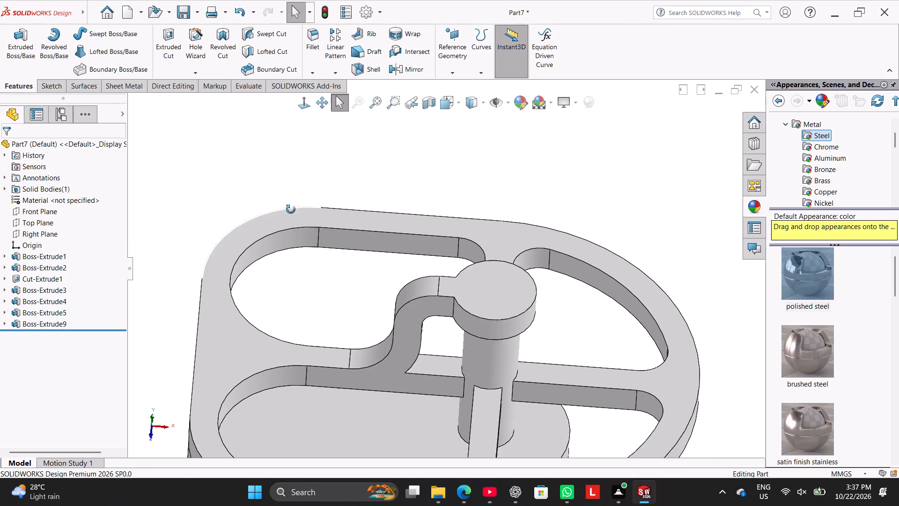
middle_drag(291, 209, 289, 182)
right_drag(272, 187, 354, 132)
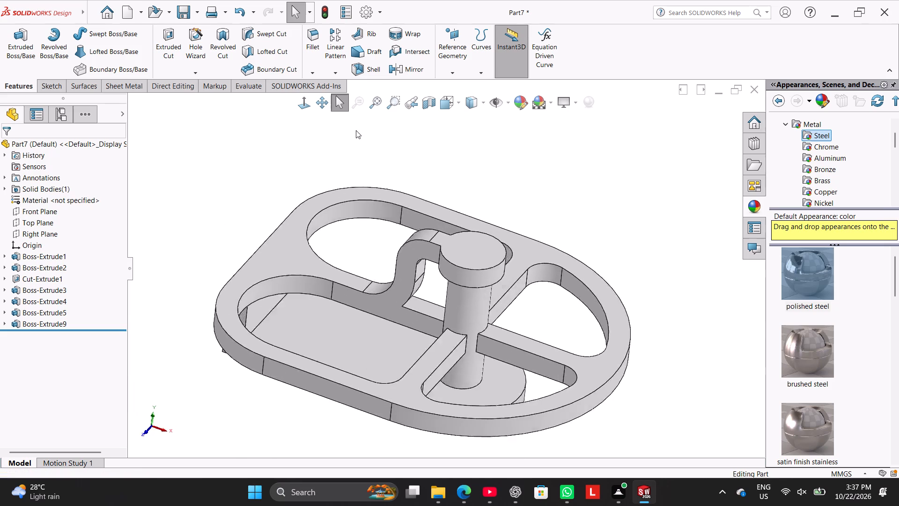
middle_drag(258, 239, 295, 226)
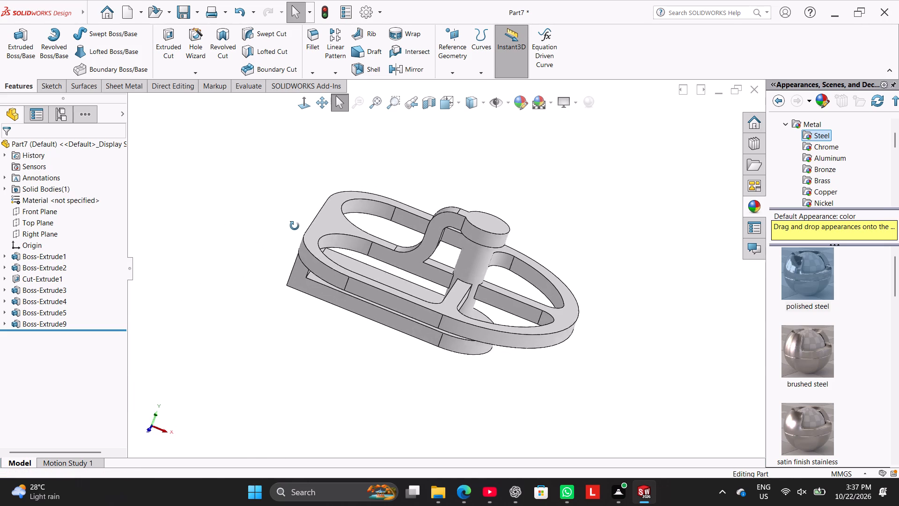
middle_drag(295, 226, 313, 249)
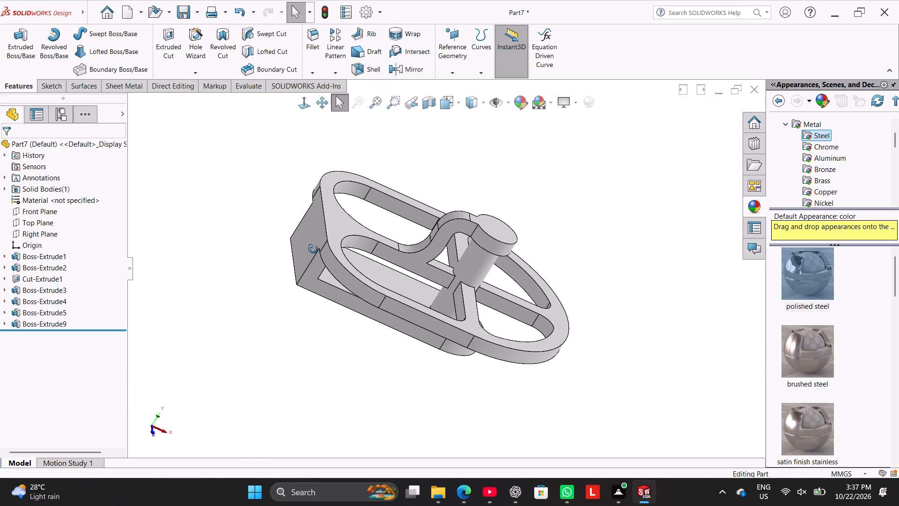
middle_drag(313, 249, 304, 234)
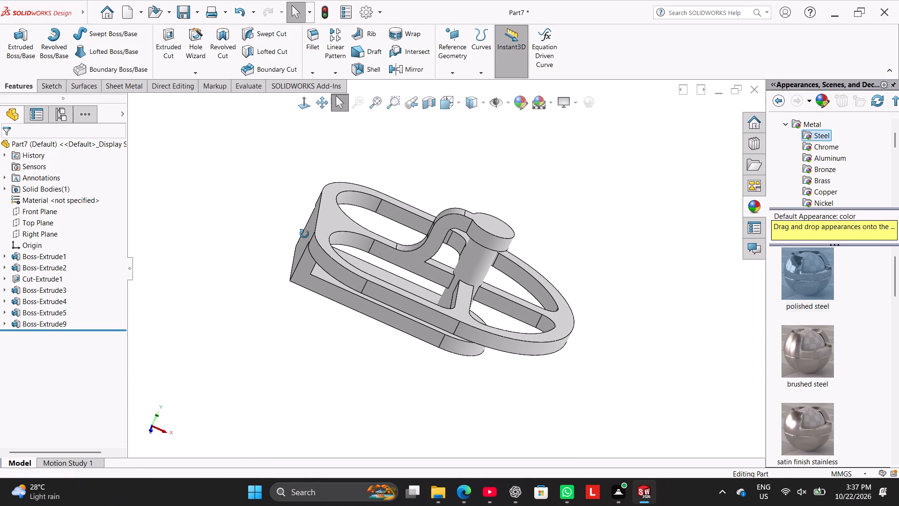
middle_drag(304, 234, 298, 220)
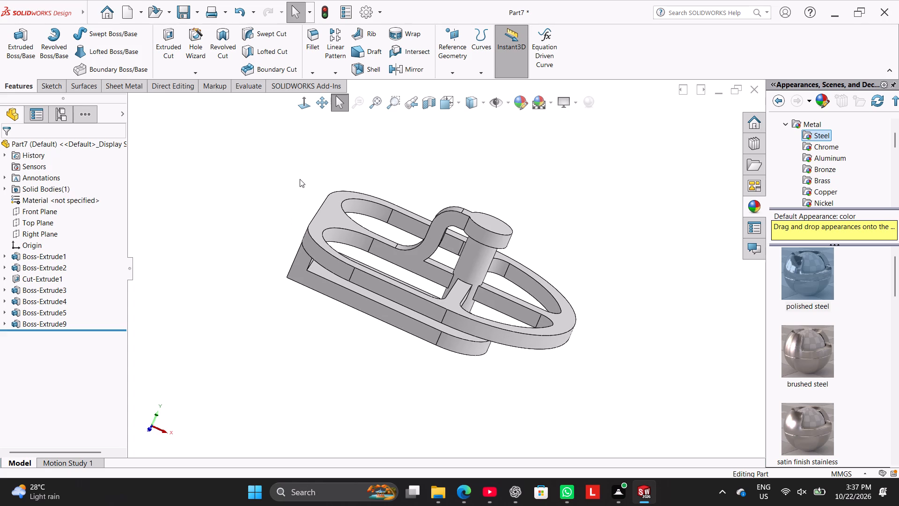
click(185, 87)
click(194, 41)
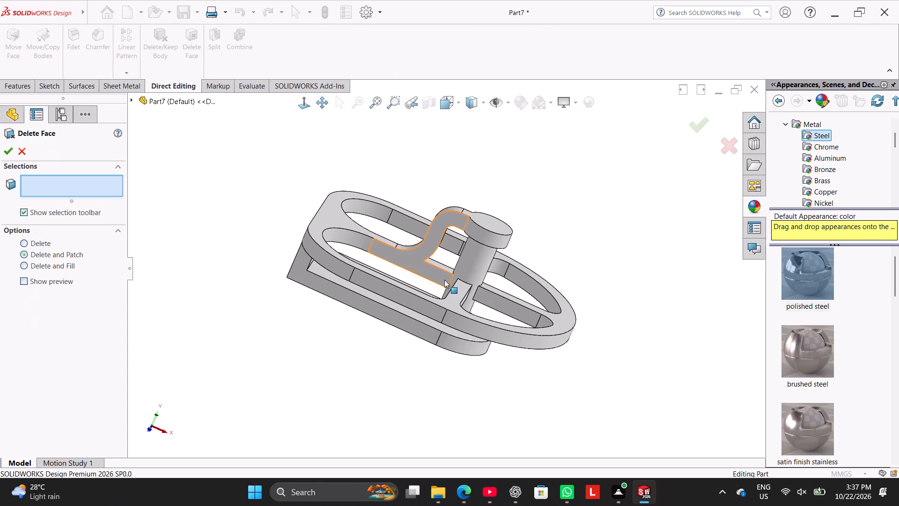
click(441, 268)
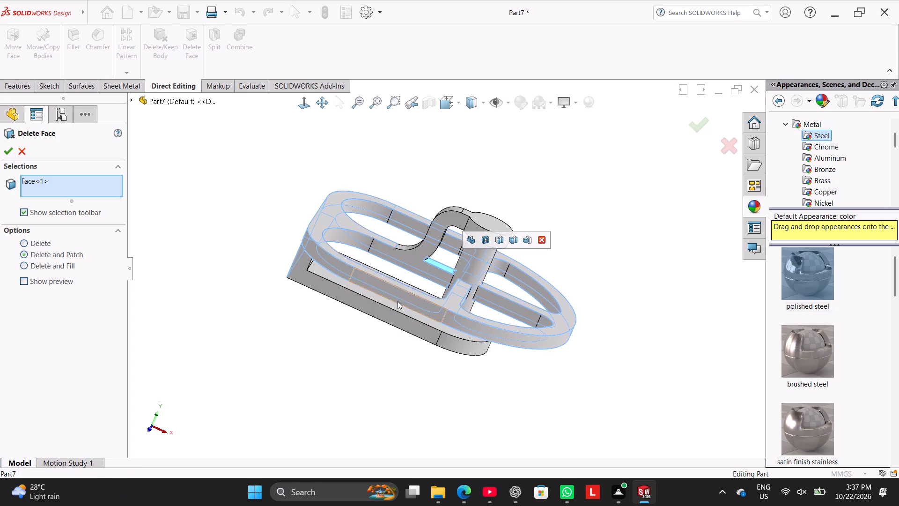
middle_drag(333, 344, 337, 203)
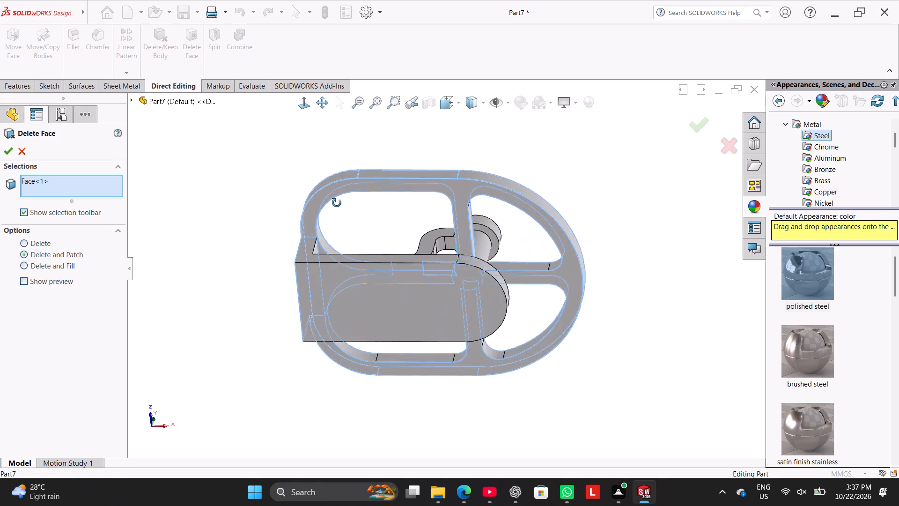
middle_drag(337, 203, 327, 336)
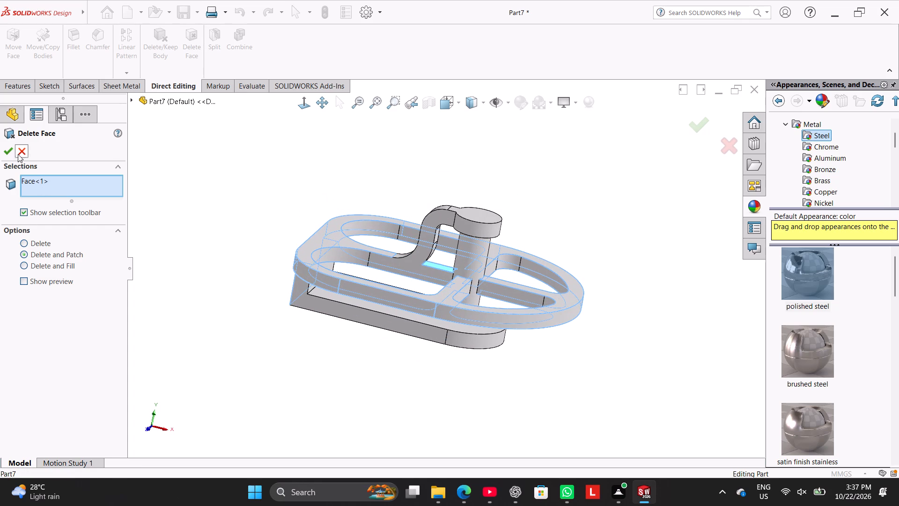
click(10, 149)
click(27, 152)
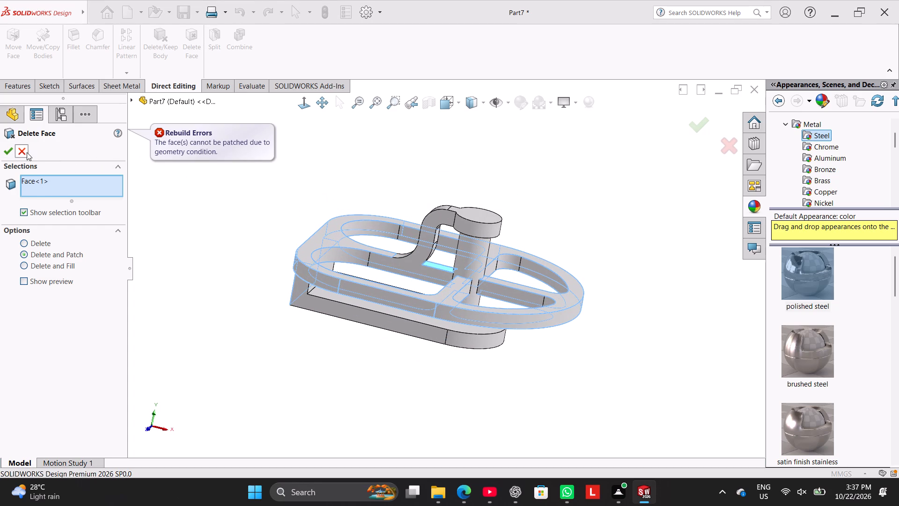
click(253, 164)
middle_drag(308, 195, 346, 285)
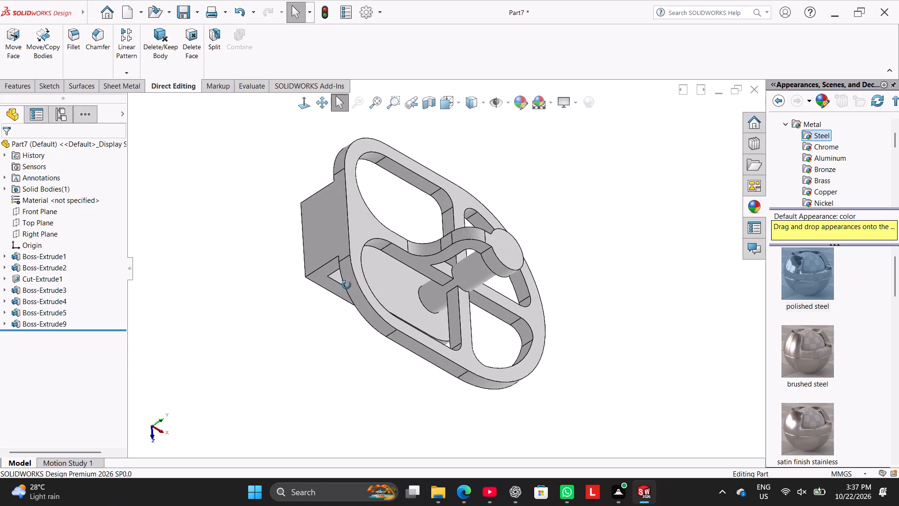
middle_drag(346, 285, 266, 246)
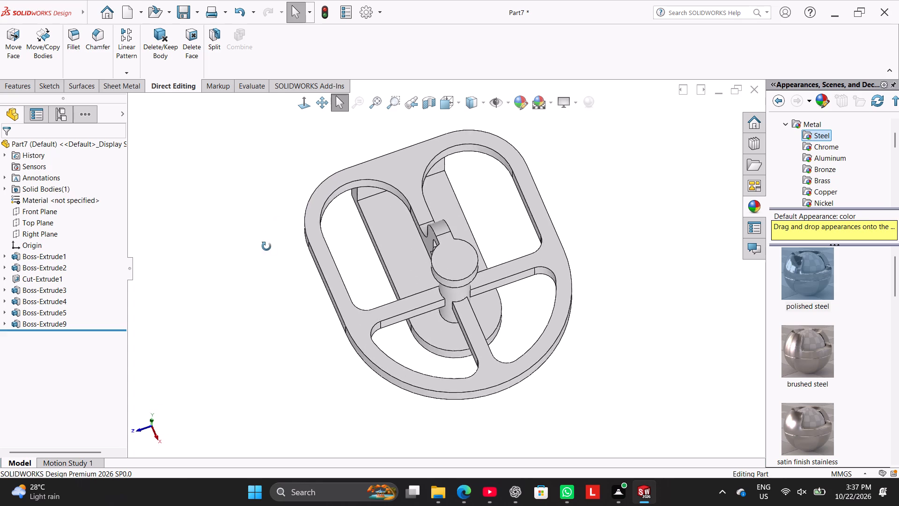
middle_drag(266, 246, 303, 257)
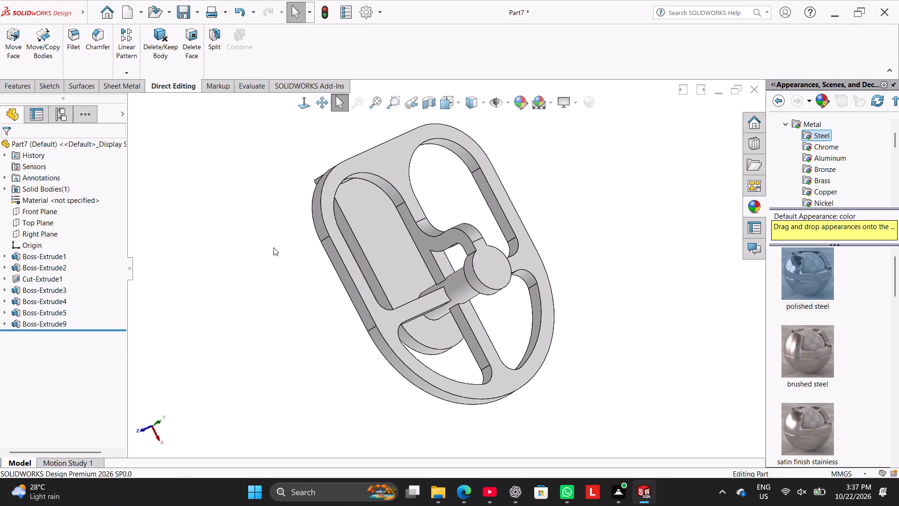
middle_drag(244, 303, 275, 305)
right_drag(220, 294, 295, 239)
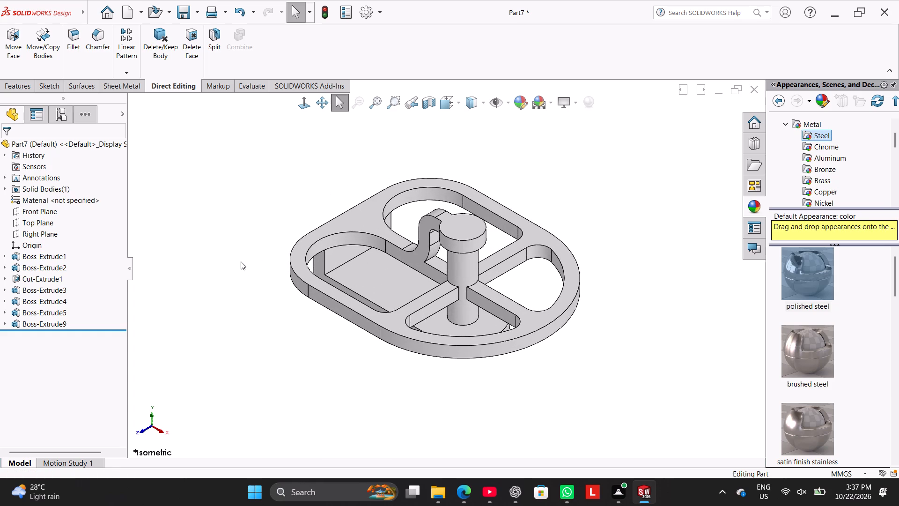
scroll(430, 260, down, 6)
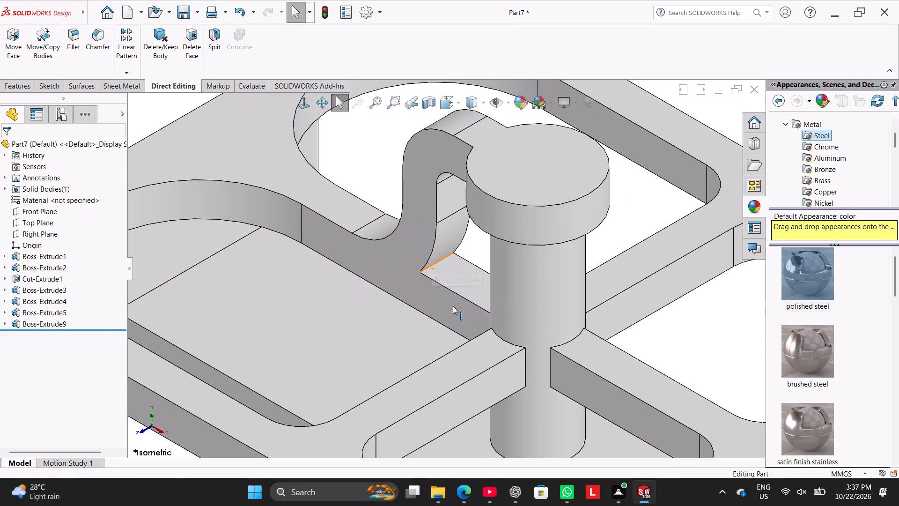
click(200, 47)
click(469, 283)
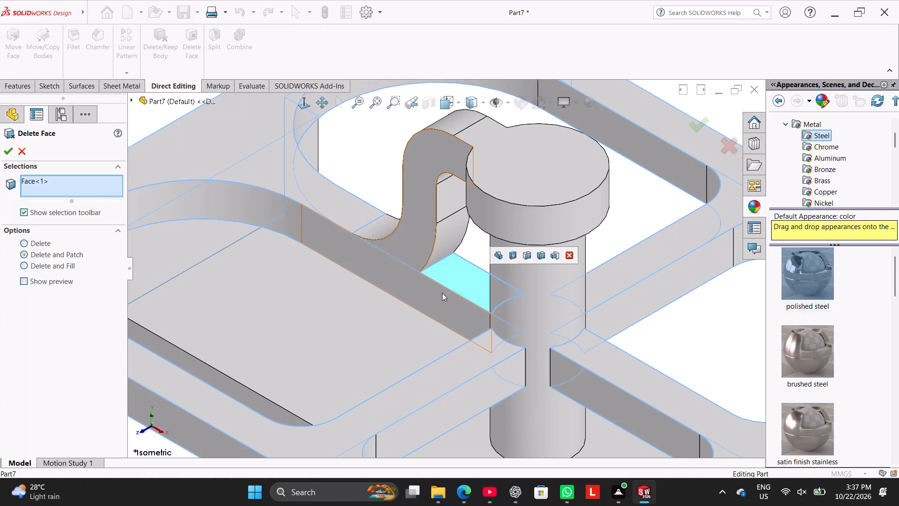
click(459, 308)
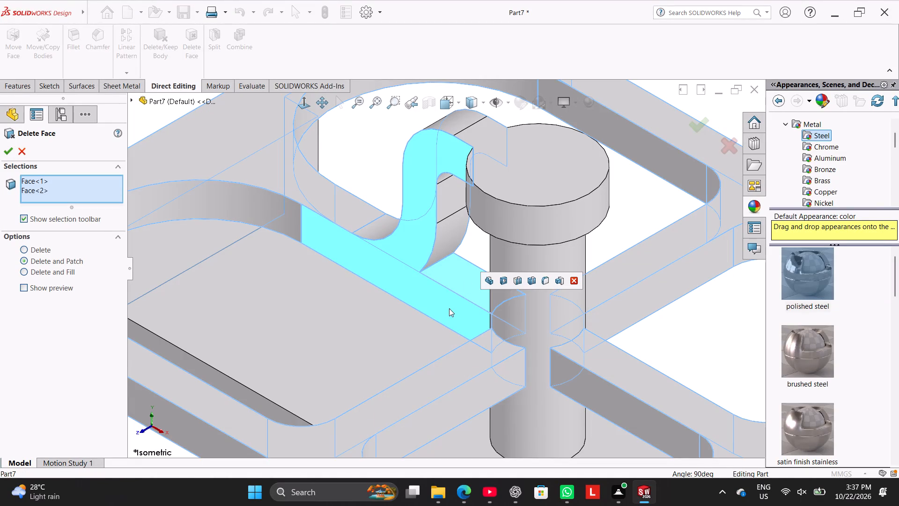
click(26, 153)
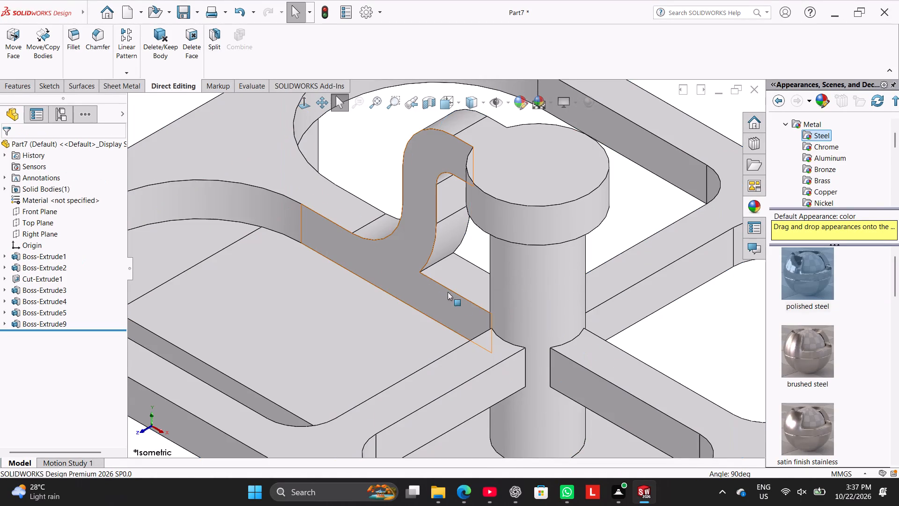
Examine the rib portion between the curved arm and the cylinder from several angles and face-on.
middle_drag(460, 300, 389, 432)
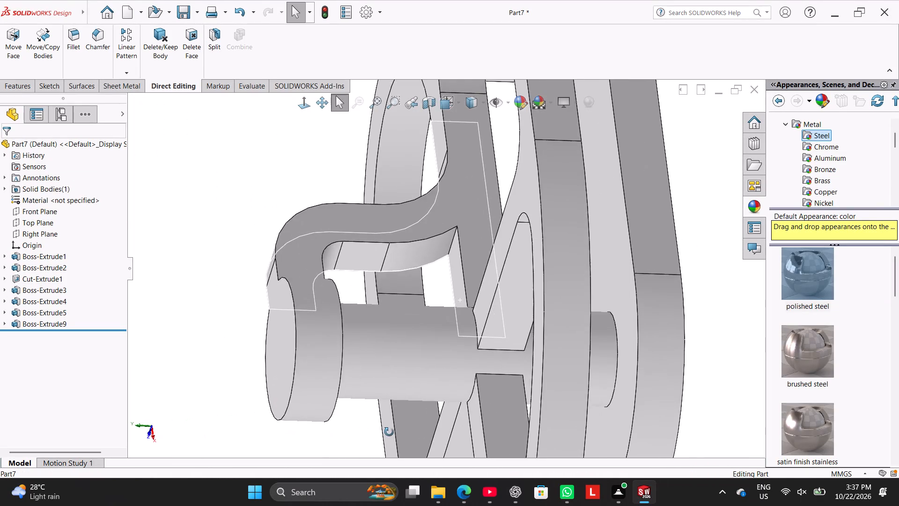
middle_drag(389, 432, 491, 320)
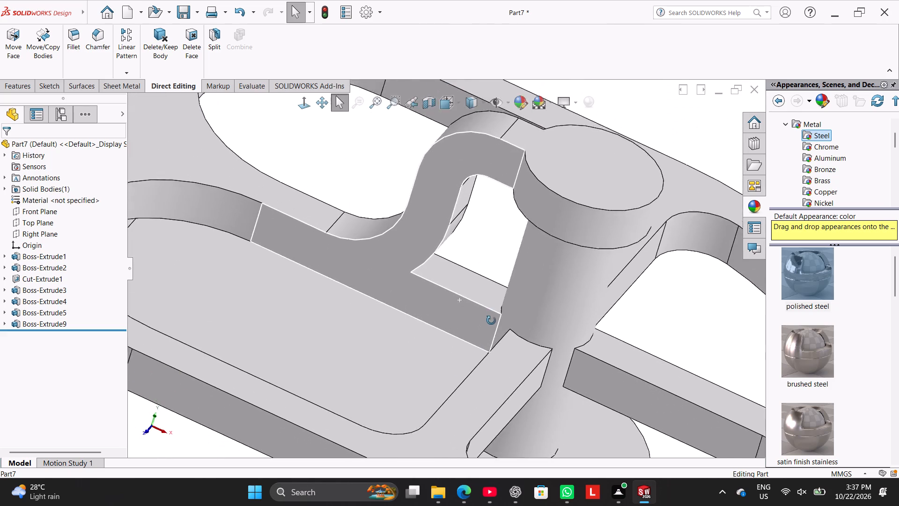
middle_drag(491, 320, 507, 296)
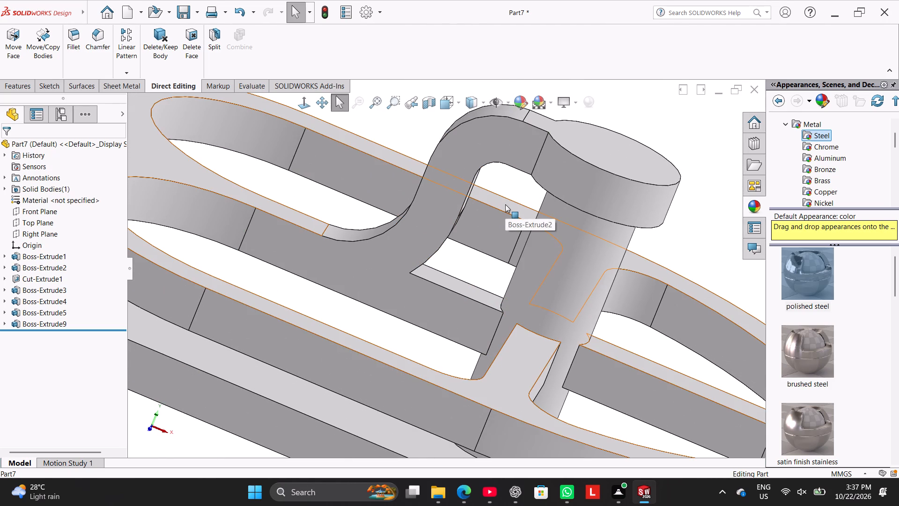
click(300, 99)
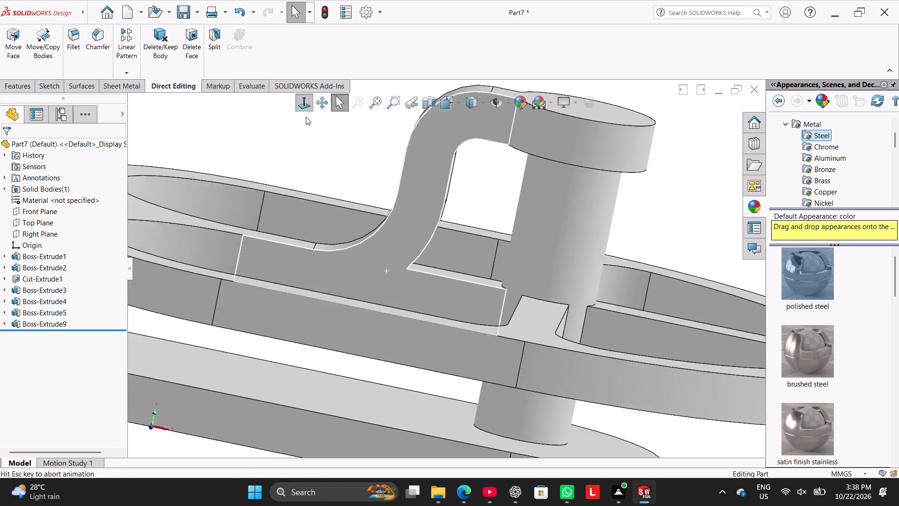
click(397, 358)
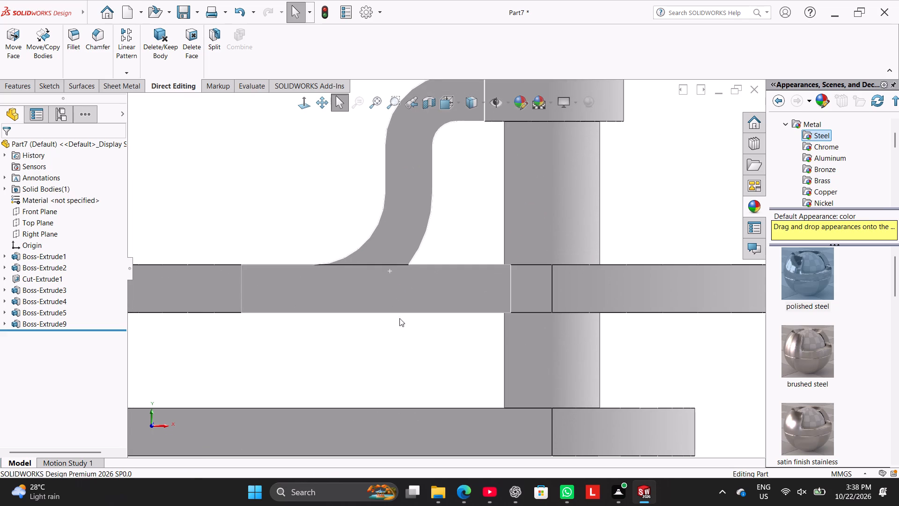
middle_drag(461, 357, 467, 395)
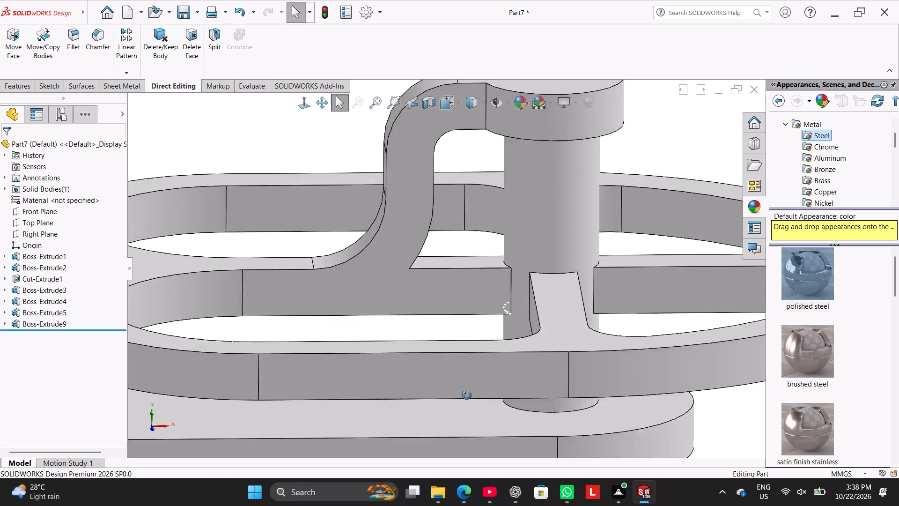
middle_drag(467, 395, 468, 365)
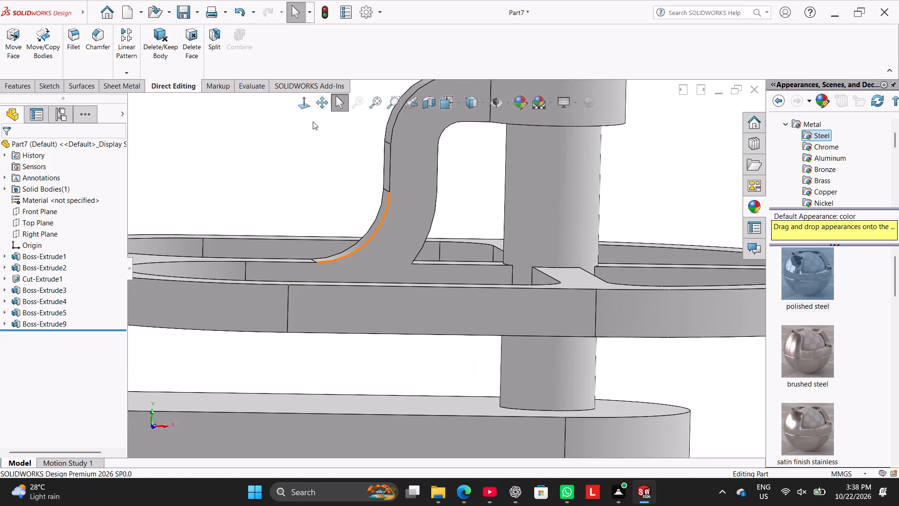
click(310, 108)
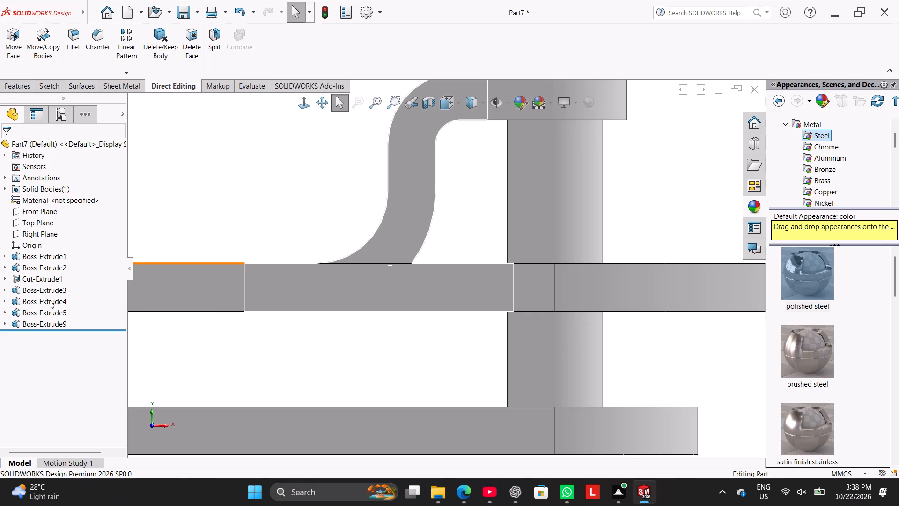
right_drag(208, 247, 294, 187)
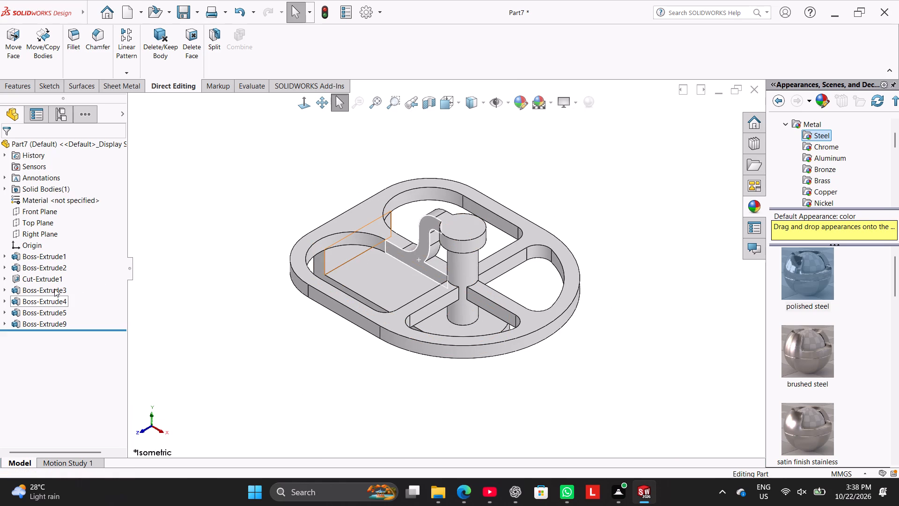
Examine the 10 mm blind pocket cut in the upper plate and its profile from several angles.
right_click(54, 281)
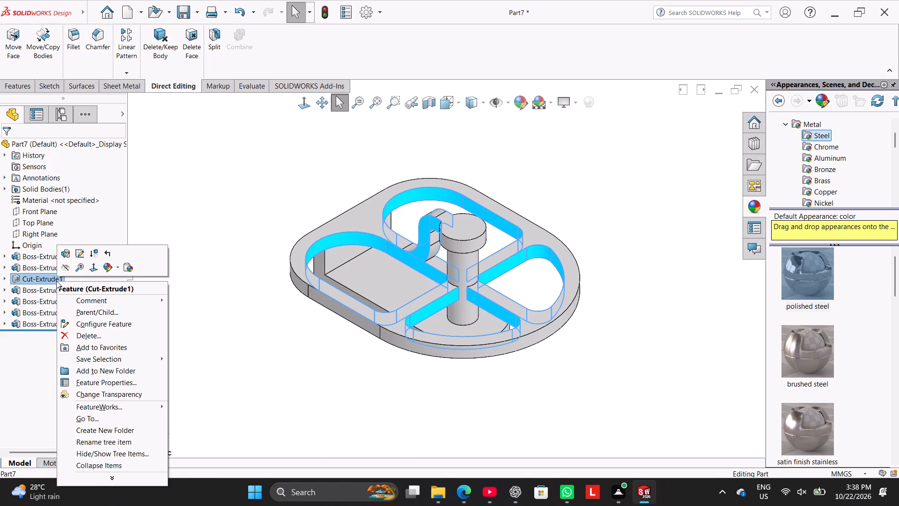
click(67, 255)
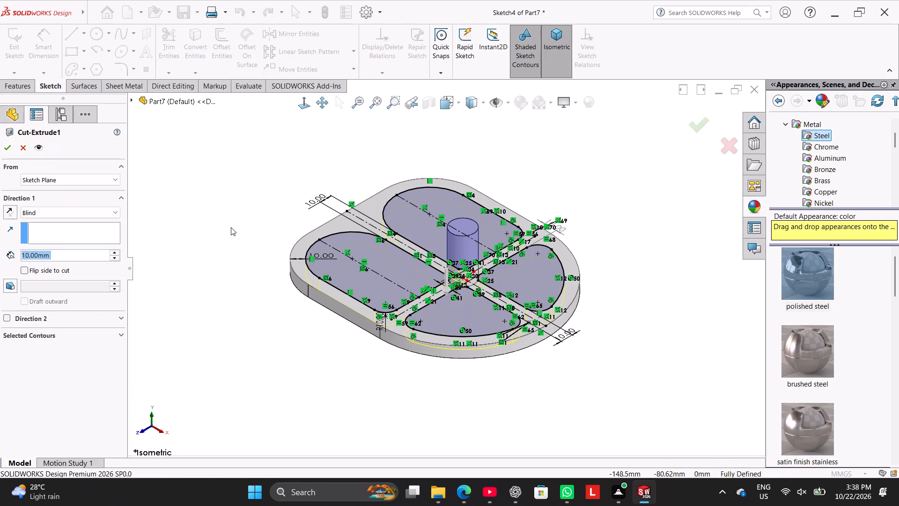
click(243, 222)
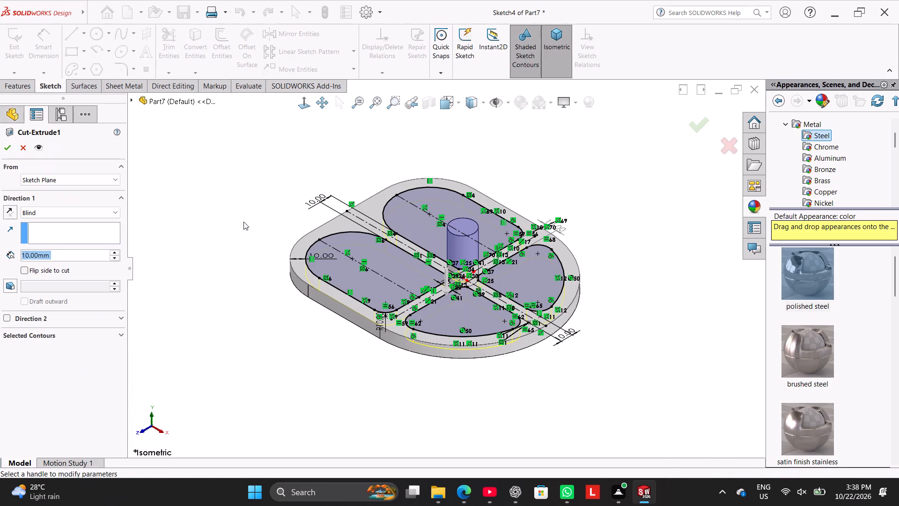
middle_drag(253, 231, 250, 265)
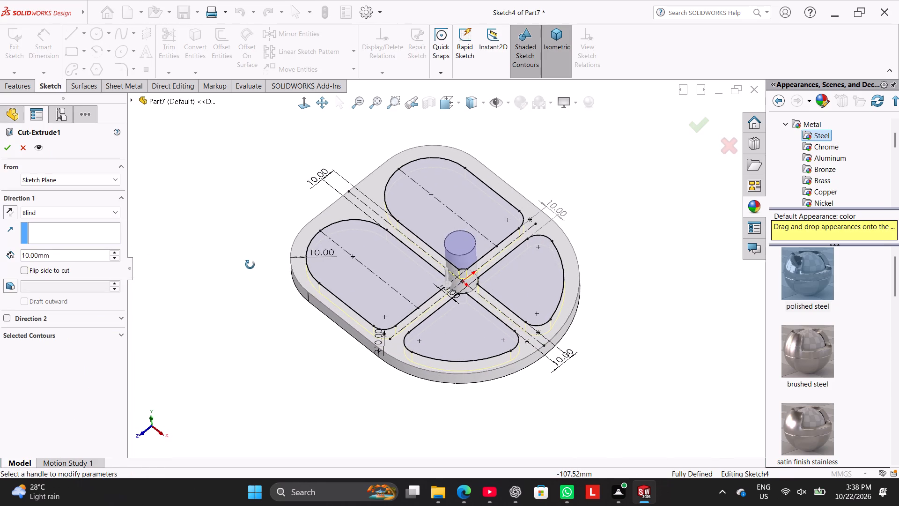
middle_drag(250, 265, 264, 297)
middle_drag(261, 298, 269, 300)
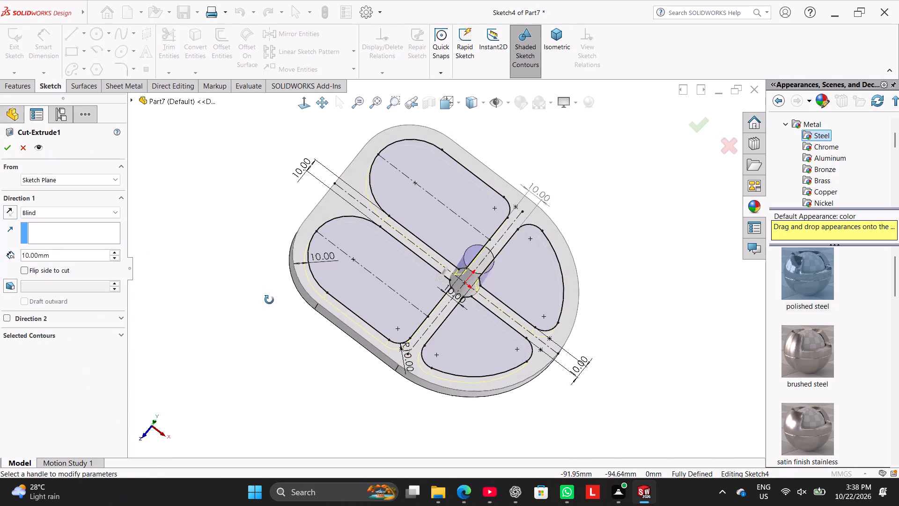
middle_drag(269, 300, 258, 252)
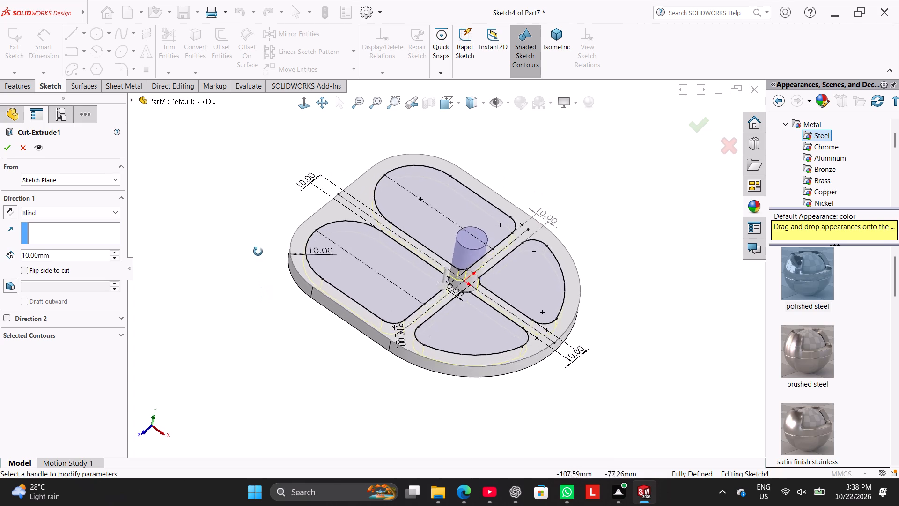
middle_drag(258, 252, 240, 297)
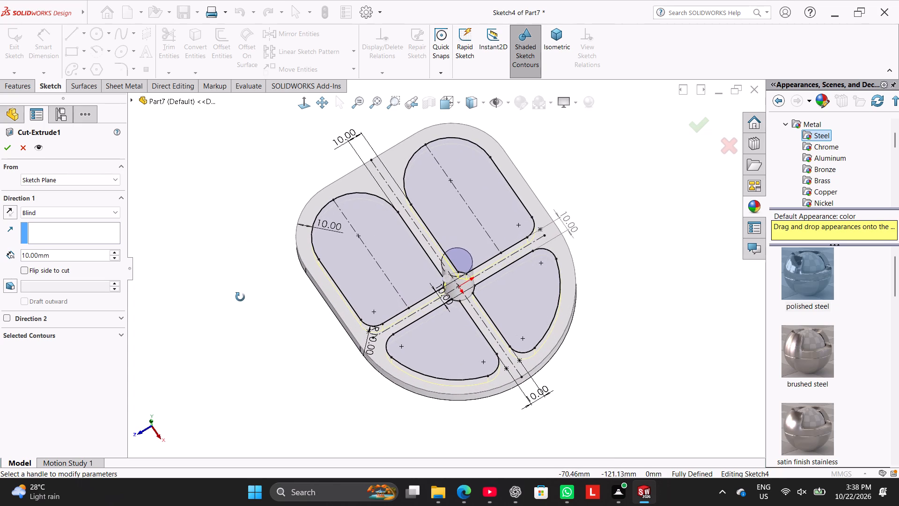
middle_drag(240, 297, 245, 302)
click(12, 150)
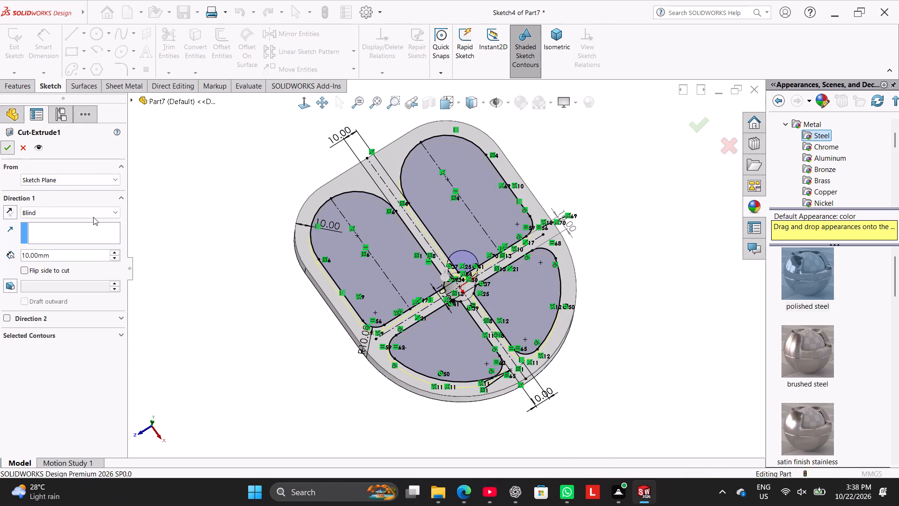
click(217, 288)
right_drag(218, 301, 315, 186)
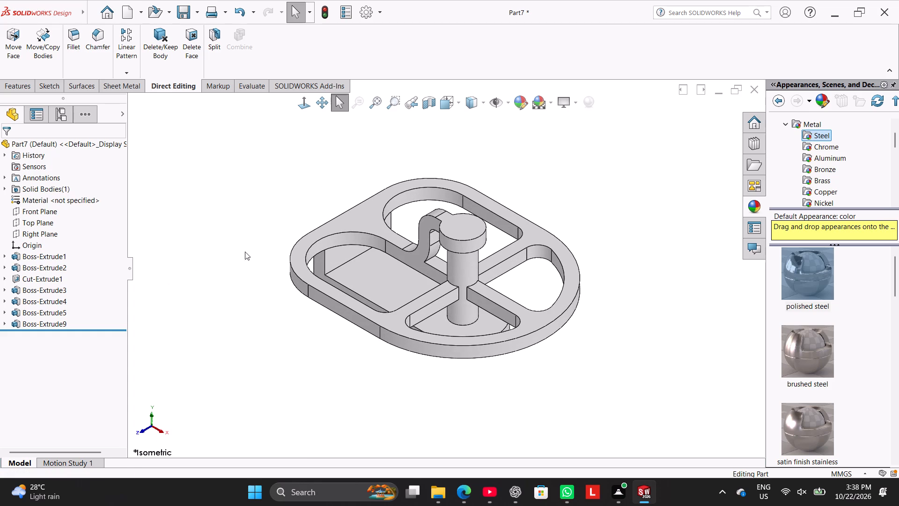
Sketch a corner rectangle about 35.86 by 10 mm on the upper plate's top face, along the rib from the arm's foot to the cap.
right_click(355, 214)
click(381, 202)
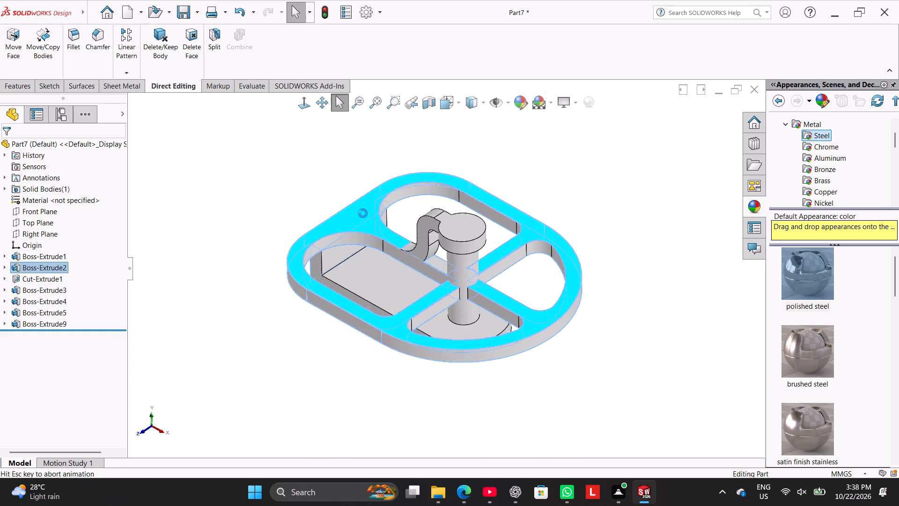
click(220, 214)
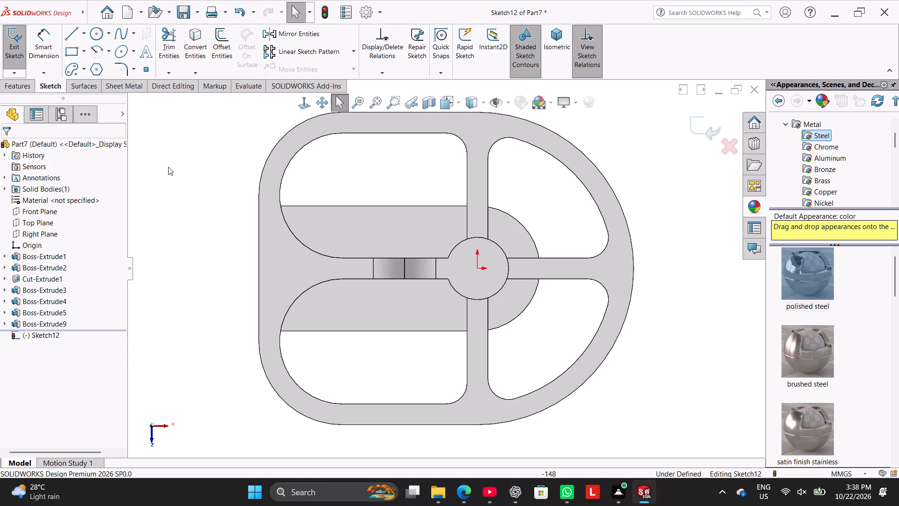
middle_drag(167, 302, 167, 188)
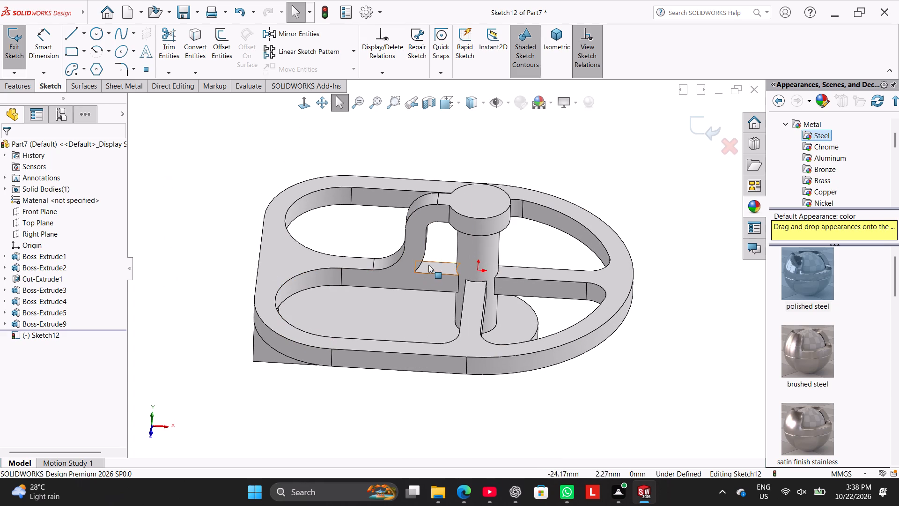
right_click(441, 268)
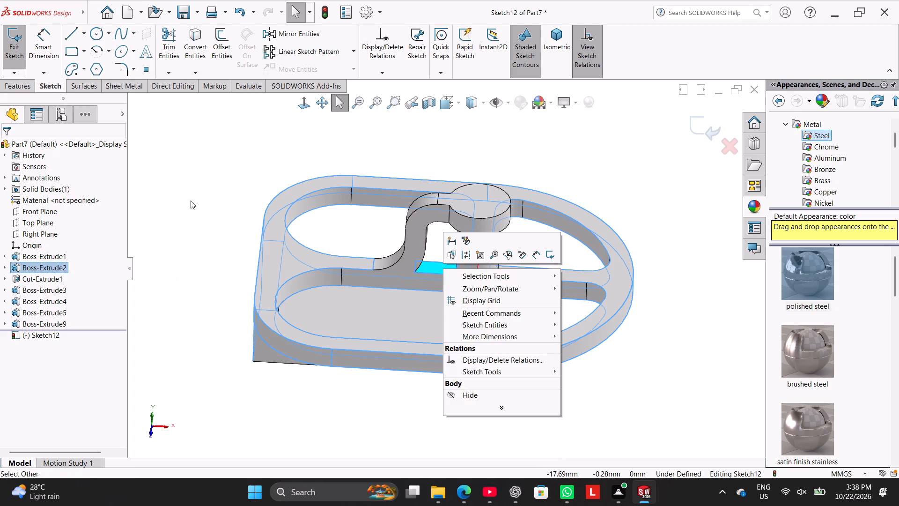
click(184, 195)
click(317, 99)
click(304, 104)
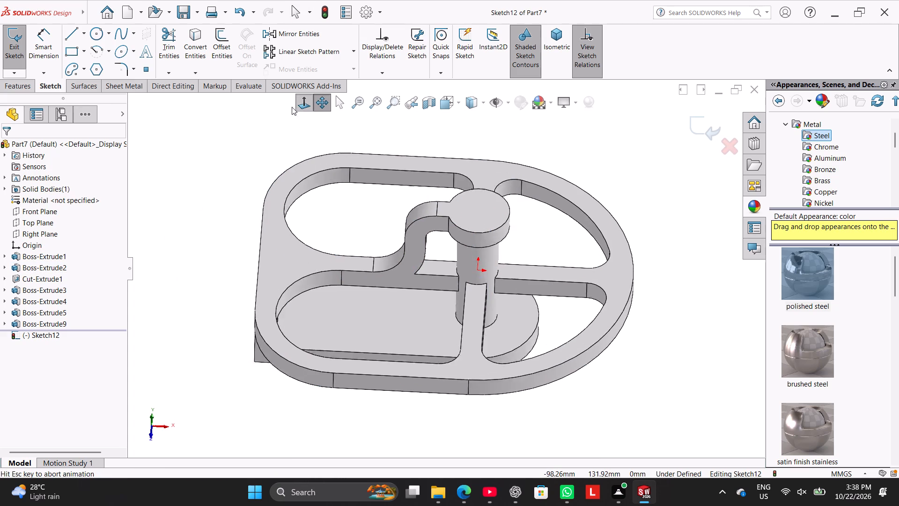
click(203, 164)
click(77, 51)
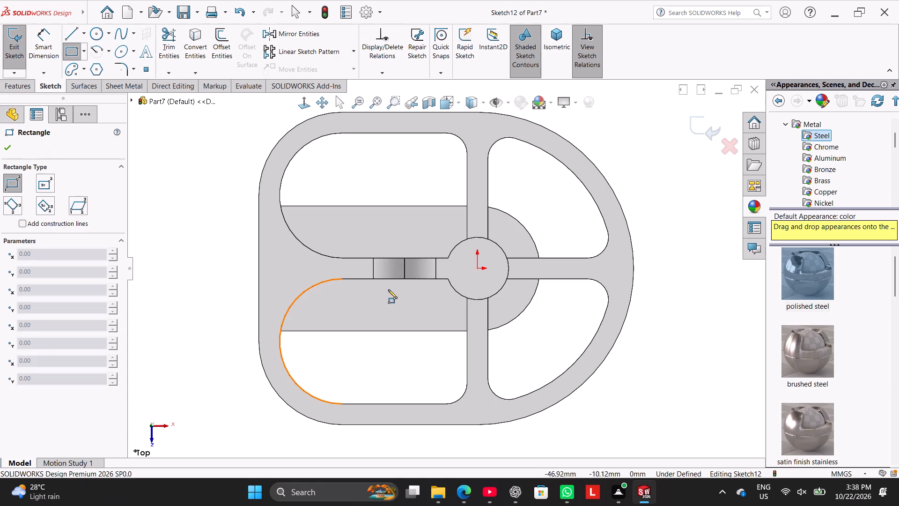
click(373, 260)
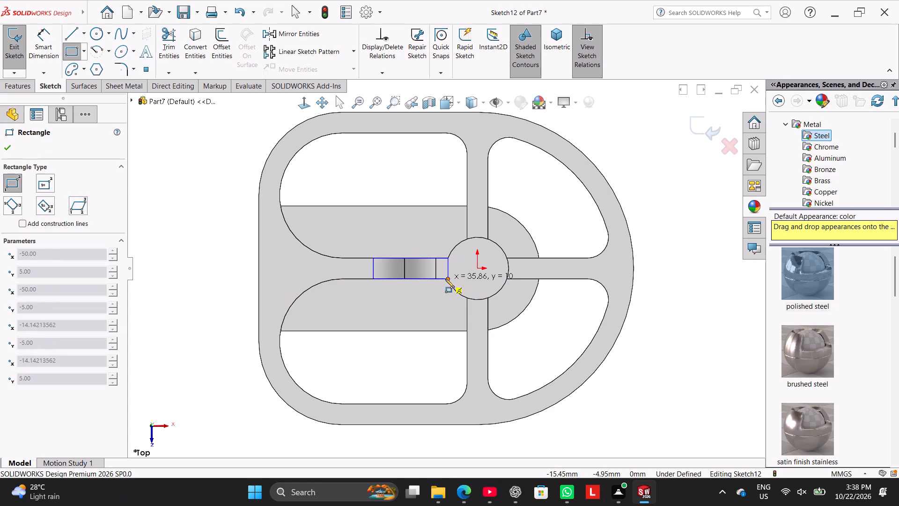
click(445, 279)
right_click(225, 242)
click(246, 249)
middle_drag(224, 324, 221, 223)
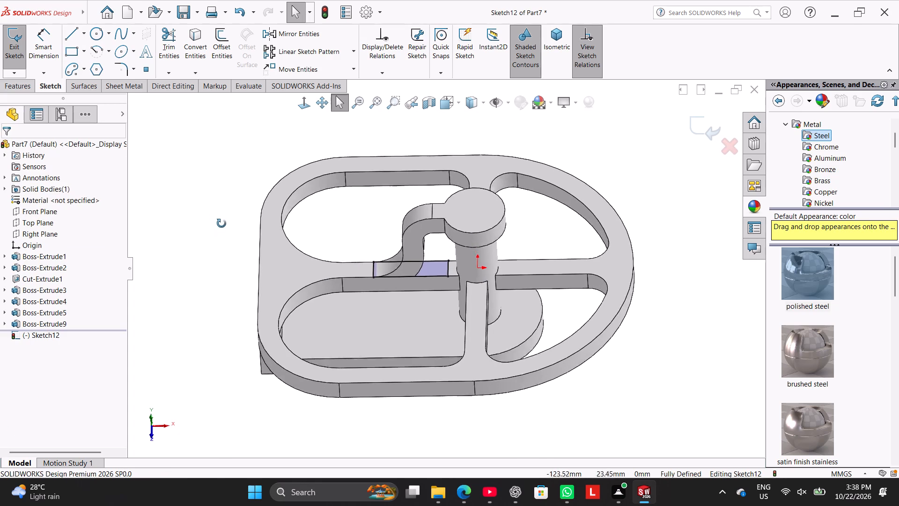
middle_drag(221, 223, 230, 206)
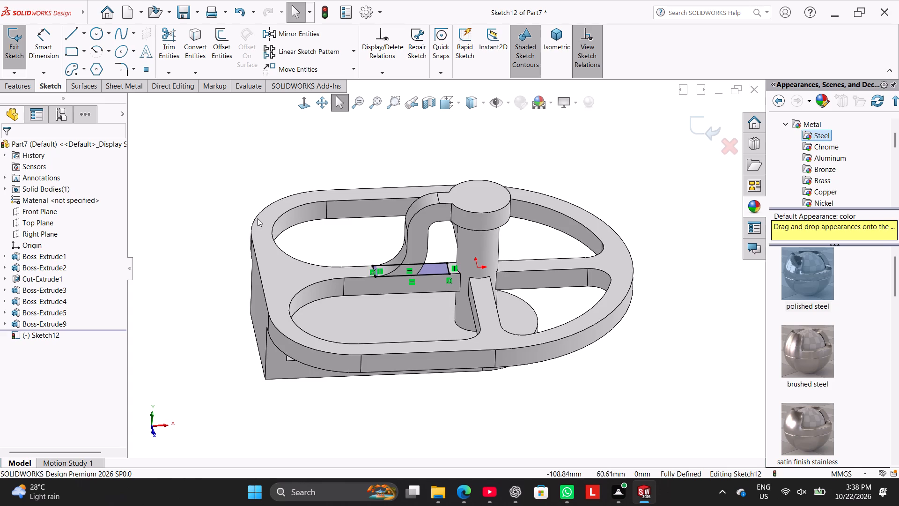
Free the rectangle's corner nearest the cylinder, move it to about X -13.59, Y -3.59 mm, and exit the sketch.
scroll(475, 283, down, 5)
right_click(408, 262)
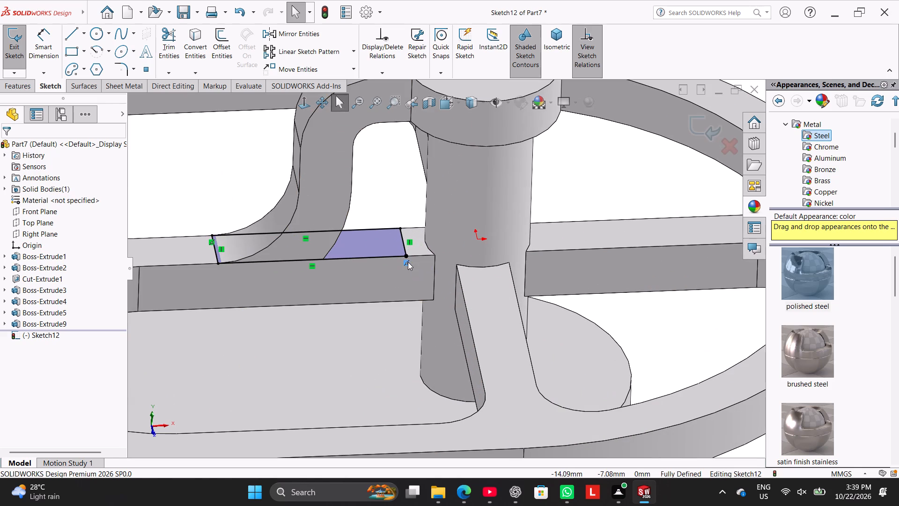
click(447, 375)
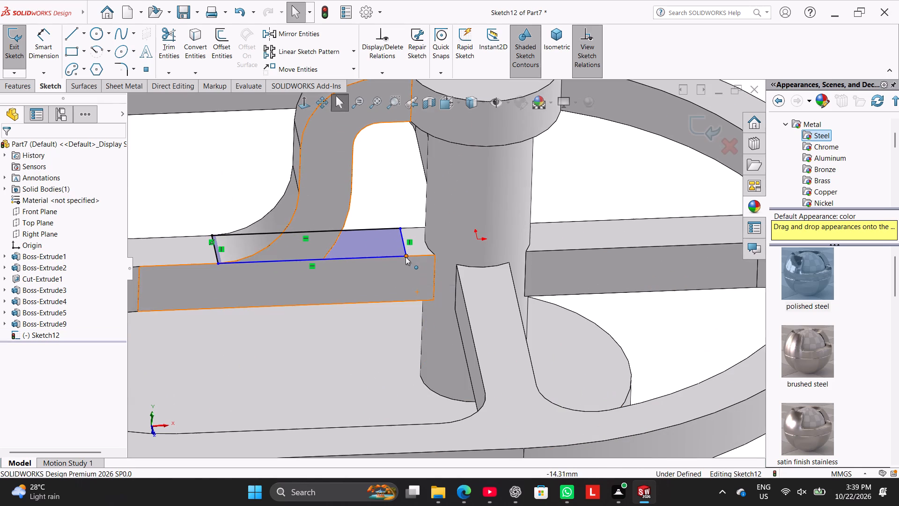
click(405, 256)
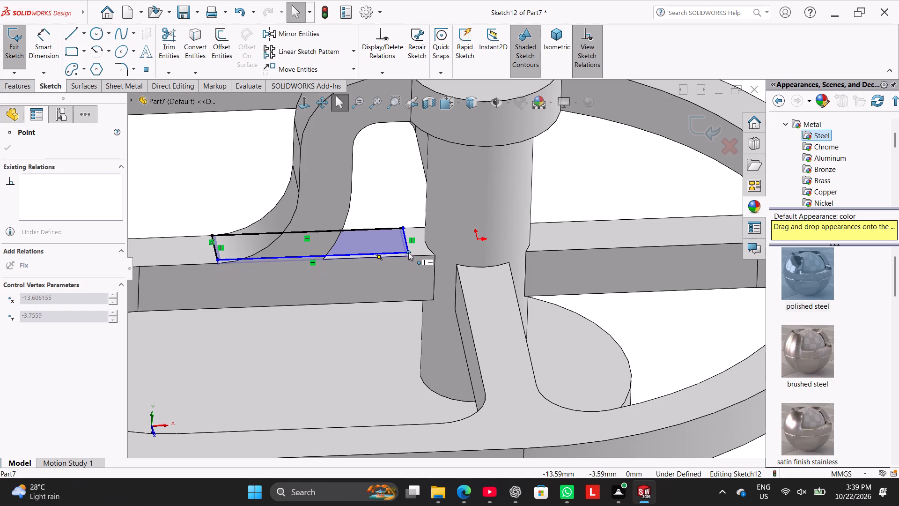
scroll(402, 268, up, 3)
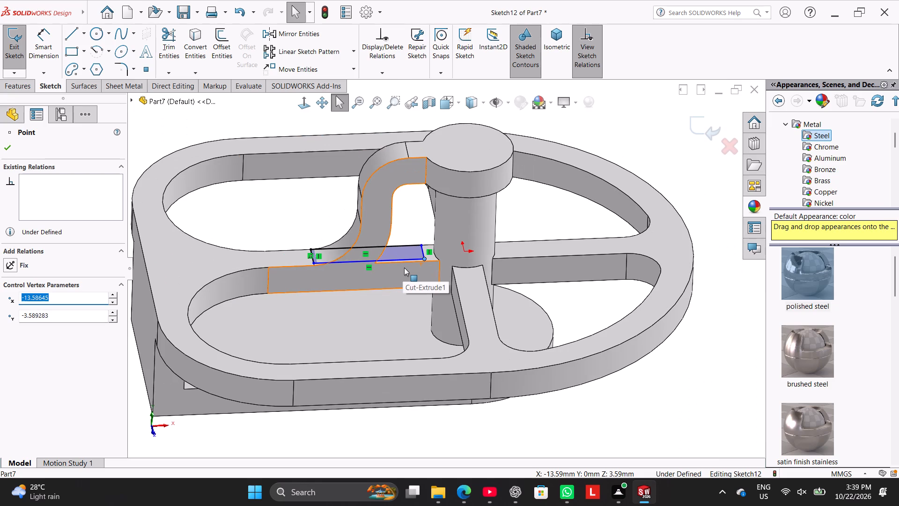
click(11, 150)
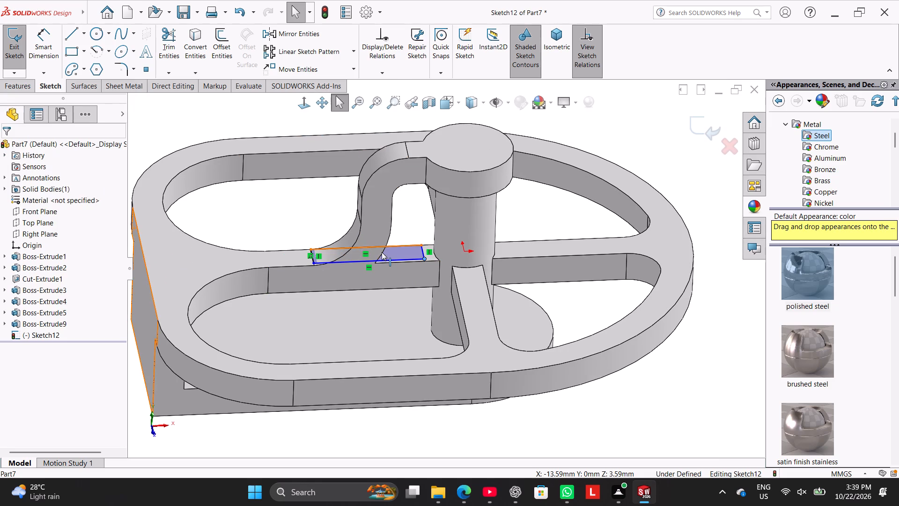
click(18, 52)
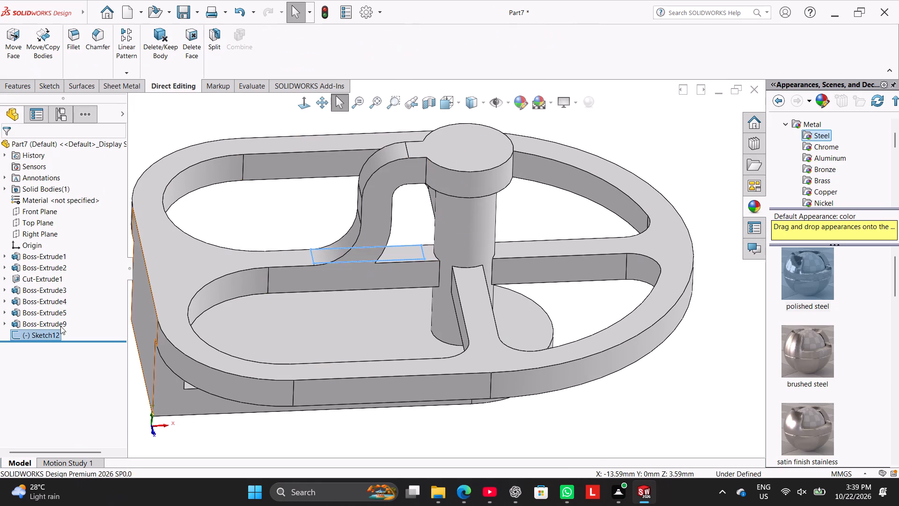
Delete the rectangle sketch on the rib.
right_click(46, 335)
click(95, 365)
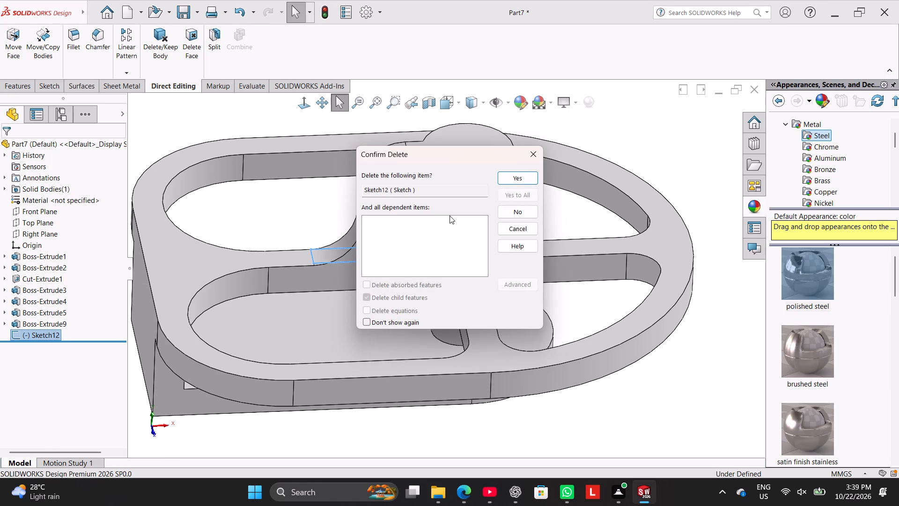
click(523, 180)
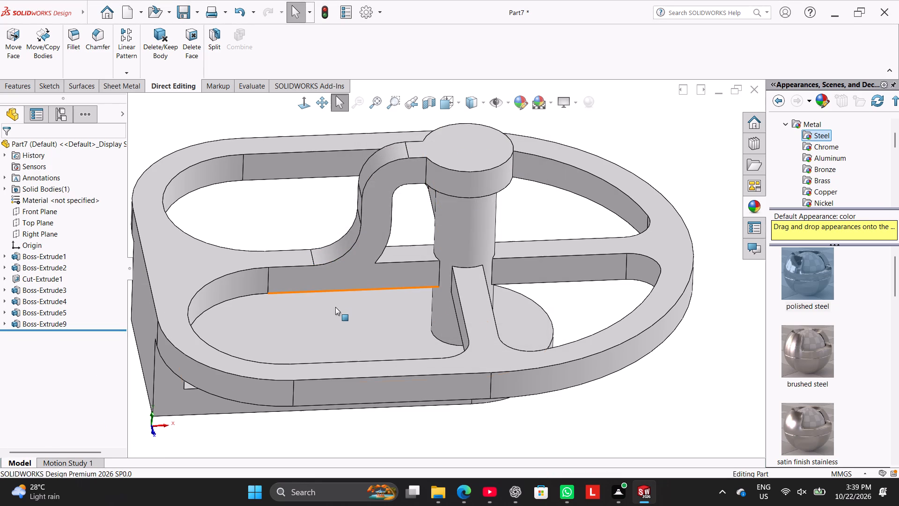
Open the sketch of the upper plate's pocket cut for editing.
click(59, 274)
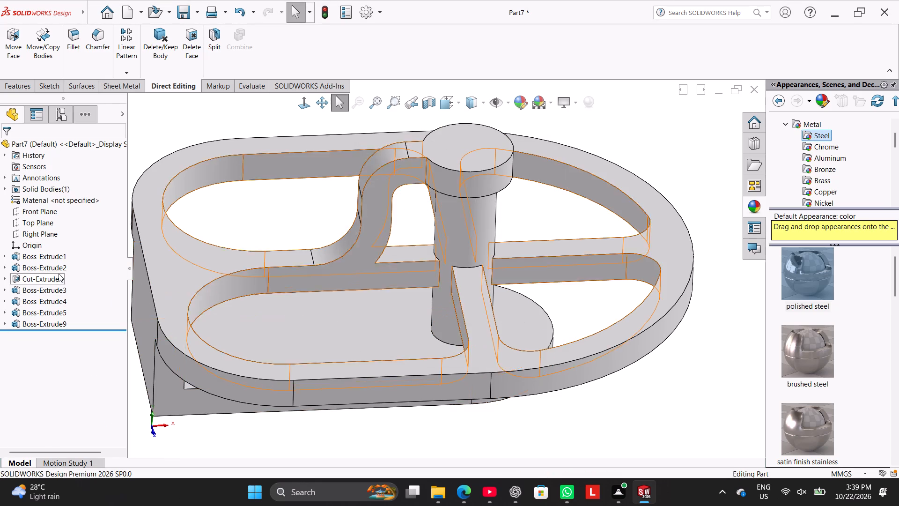
click(85, 248)
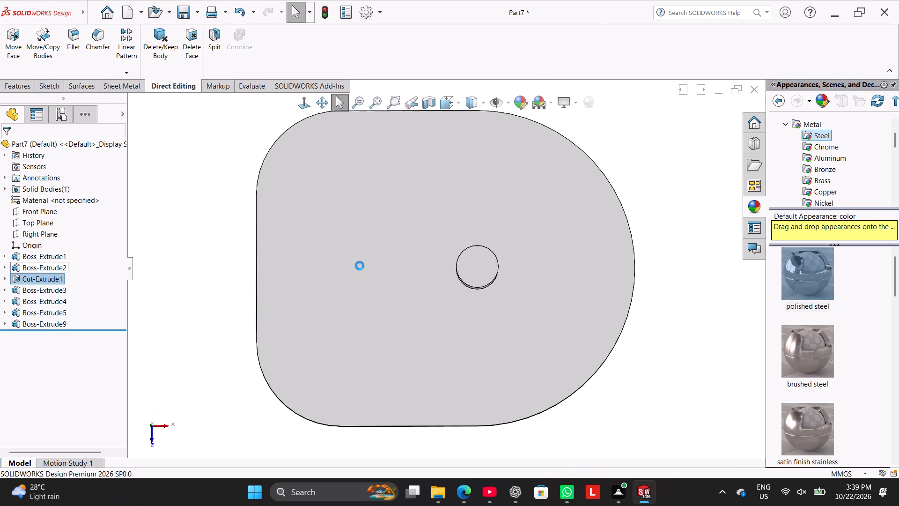
Examine the four pocket profiles and the rib junction around the central cylinder, in plan and tilted views.
scroll(431, 294, down, 3)
scroll(448, 282, up, 1)
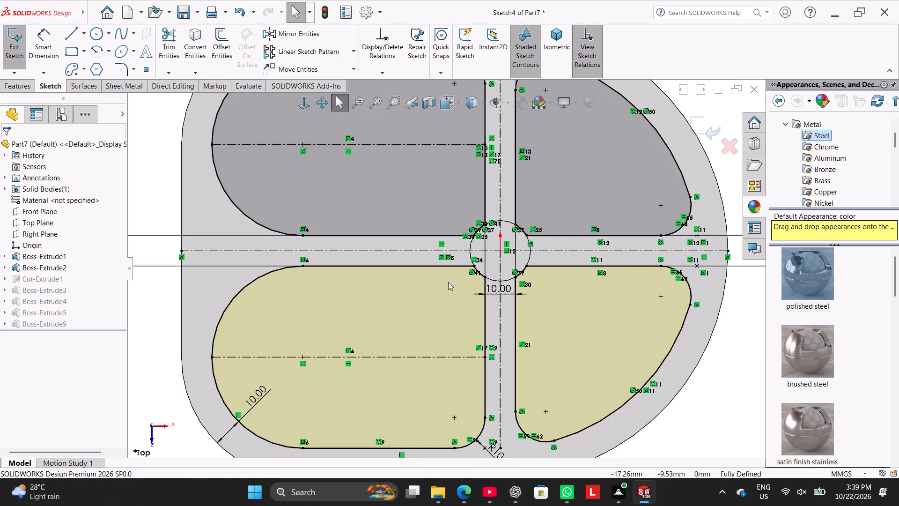
scroll(448, 282, up, 2)
click(166, 289)
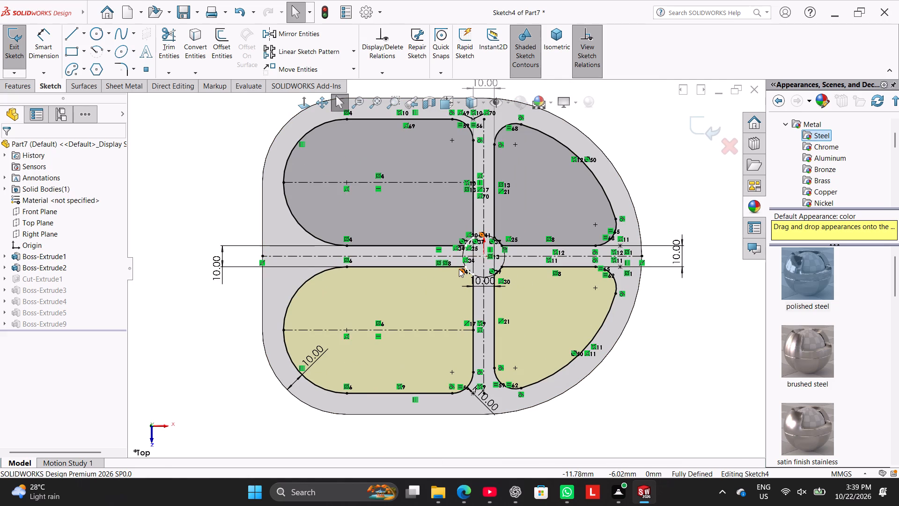
scroll(459, 267, down, 2)
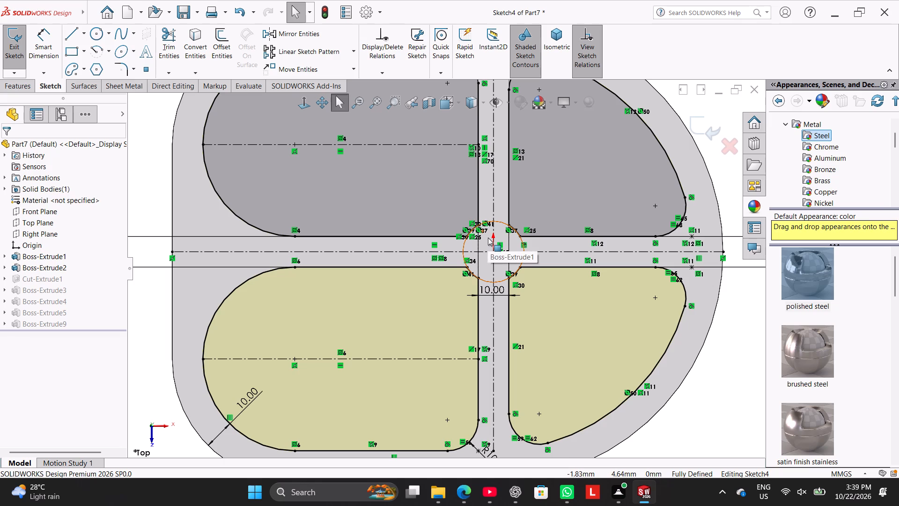
scroll(488, 238, up, 3)
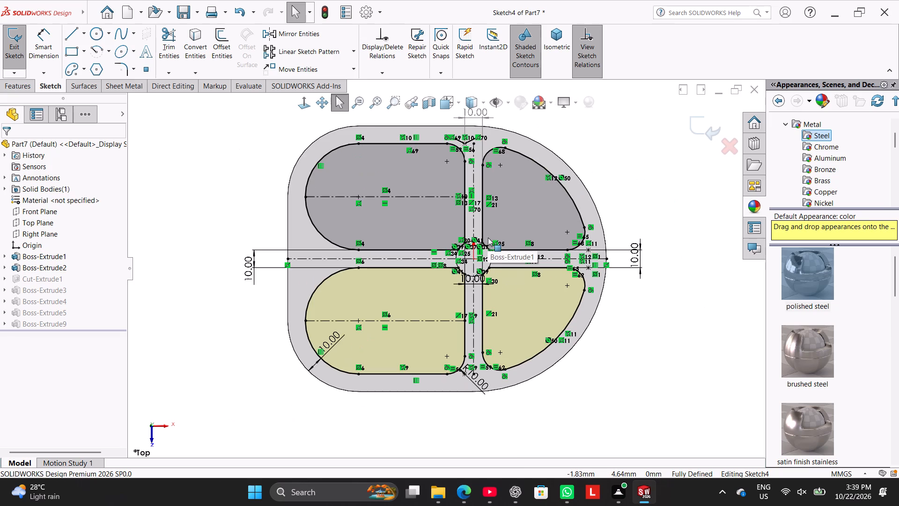
middle_drag(236, 362, 234, 223)
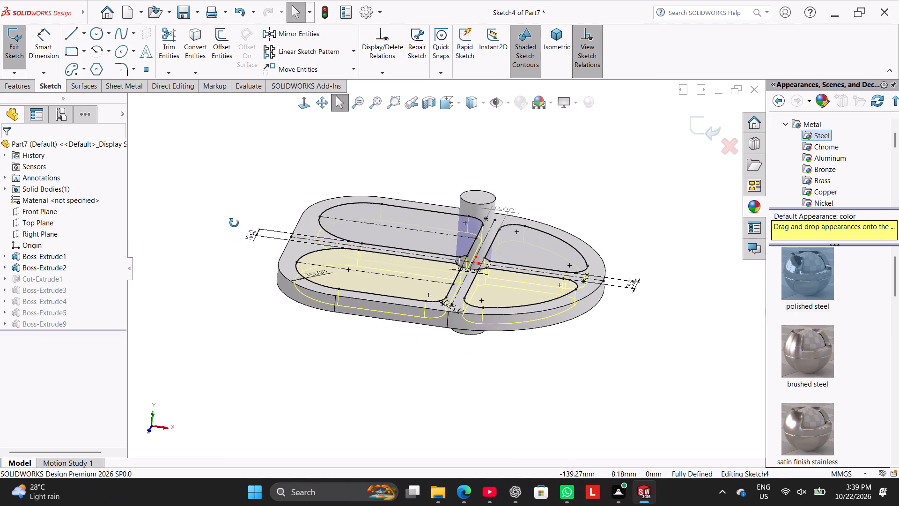
middle_drag(234, 223, 243, 323)
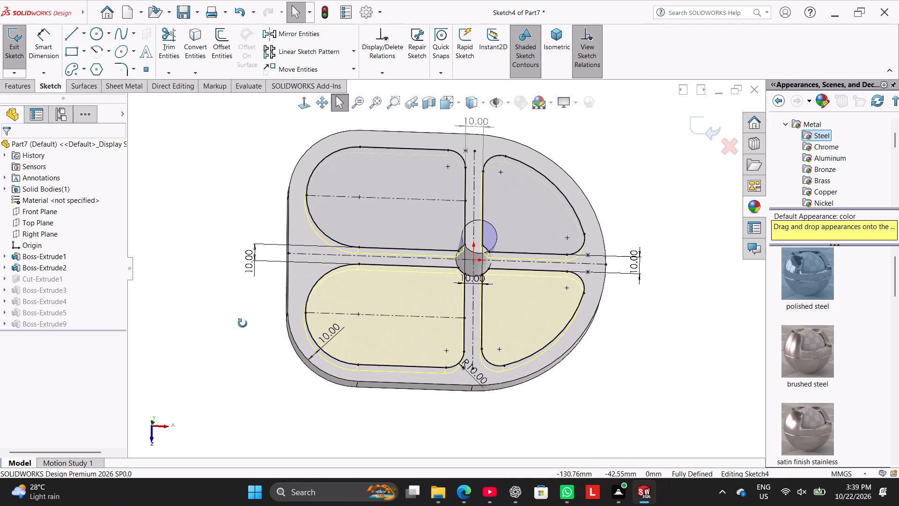
middle_drag(243, 323, 245, 323)
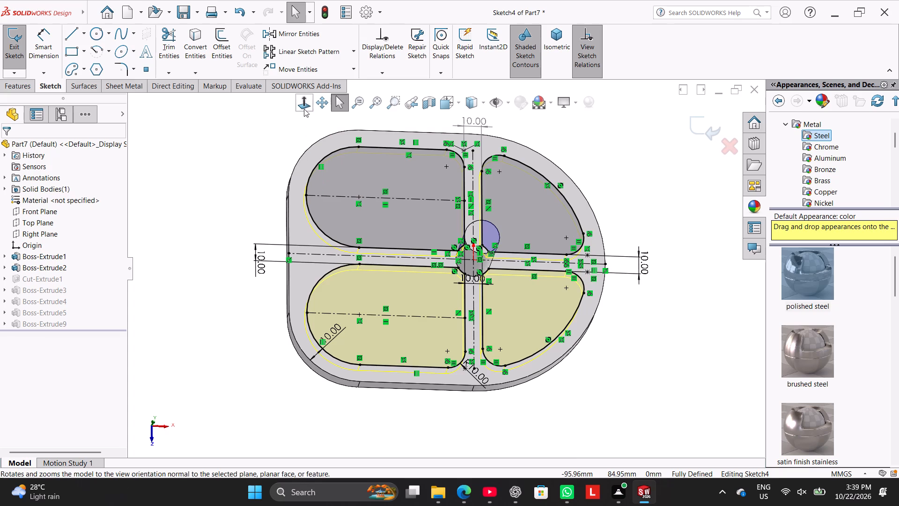
click(304, 109)
scroll(488, 260, down, 3)
scroll(452, 308, down, 1)
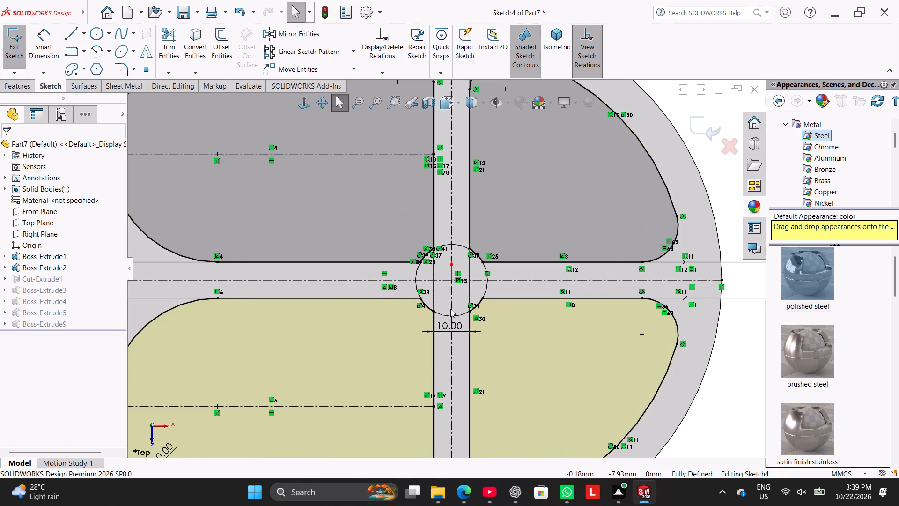
scroll(450, 309, up, 1)
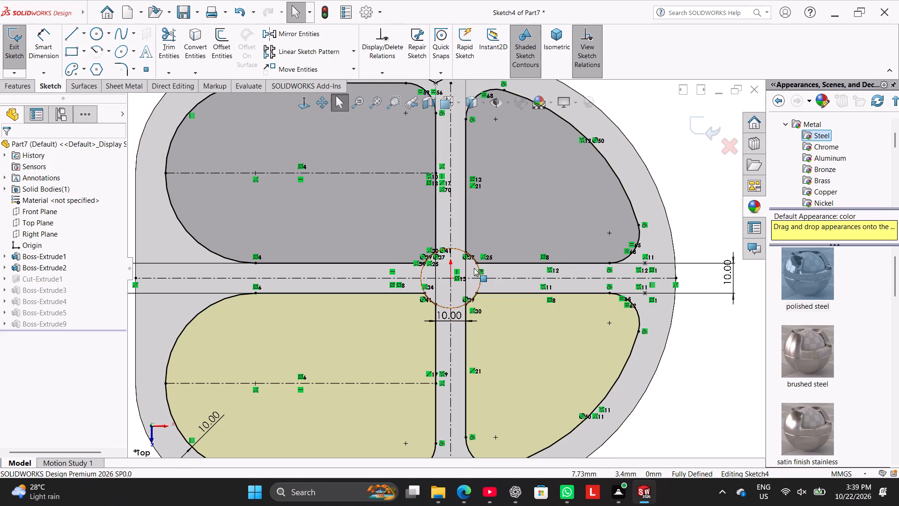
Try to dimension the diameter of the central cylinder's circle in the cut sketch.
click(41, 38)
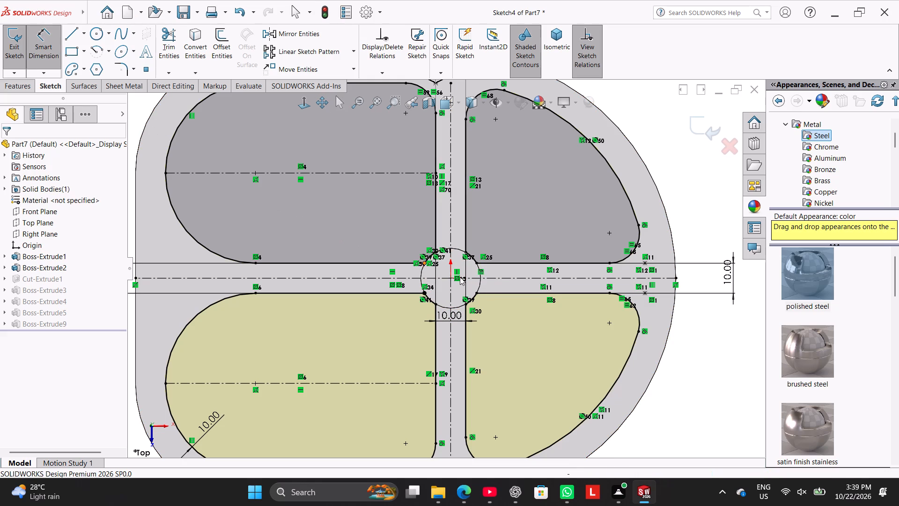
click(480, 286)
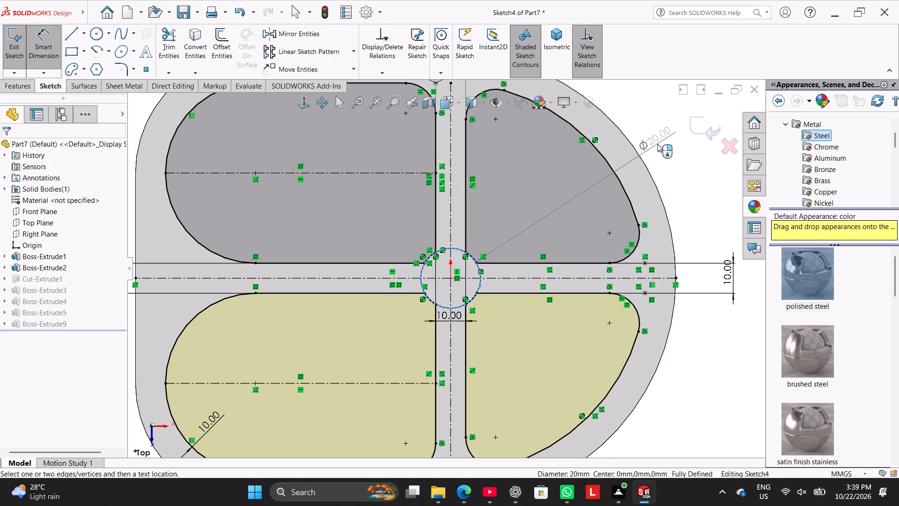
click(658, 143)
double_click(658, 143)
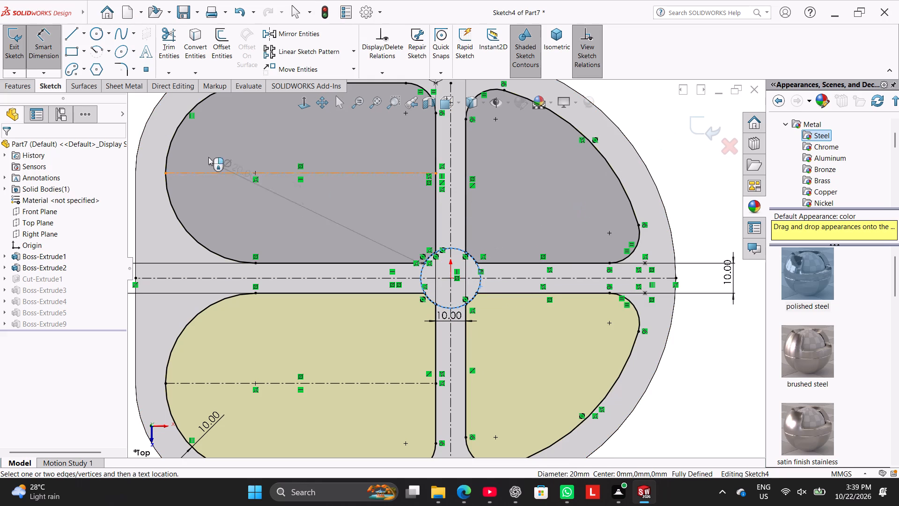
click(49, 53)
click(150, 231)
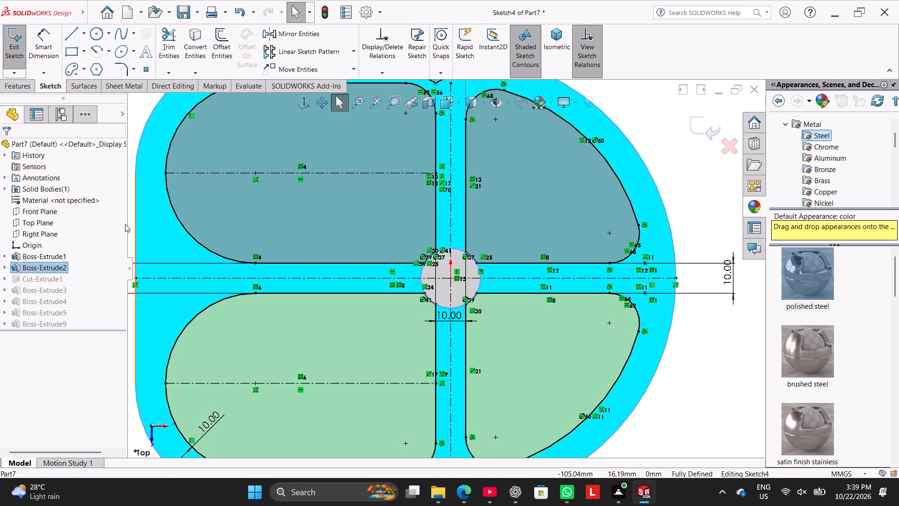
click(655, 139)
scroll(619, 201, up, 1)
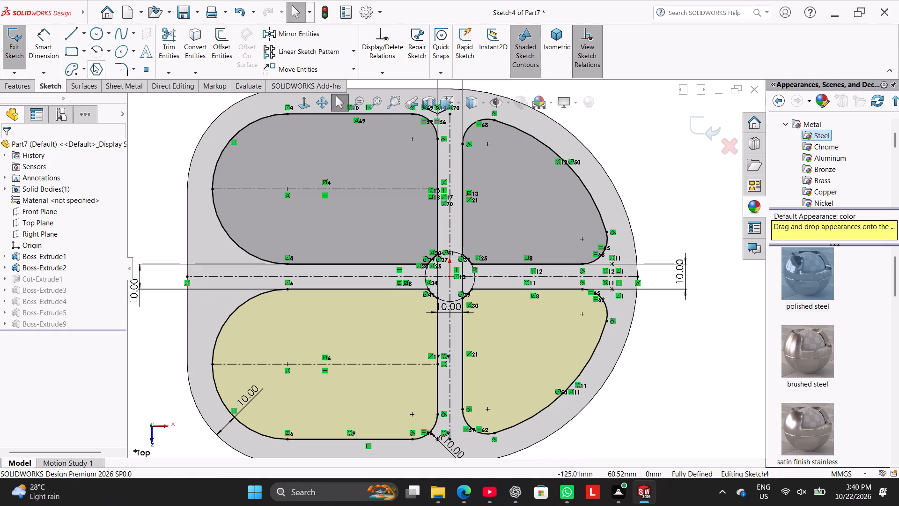
Draw a 10 mm vertical line across the arm-side rib, joining the two long pockets where their end arcs meet the rib.
click(78, 31)
click(285, 264)
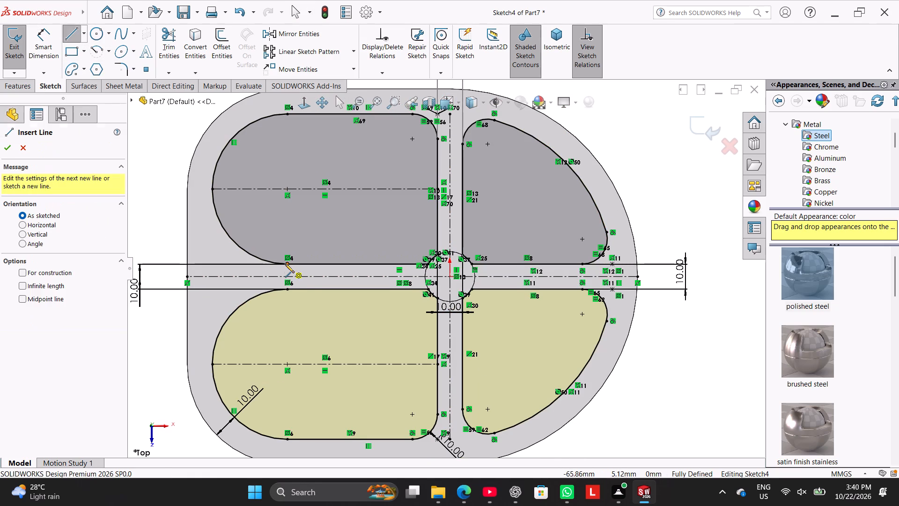
click(288, 290)
right_click(157, 194)
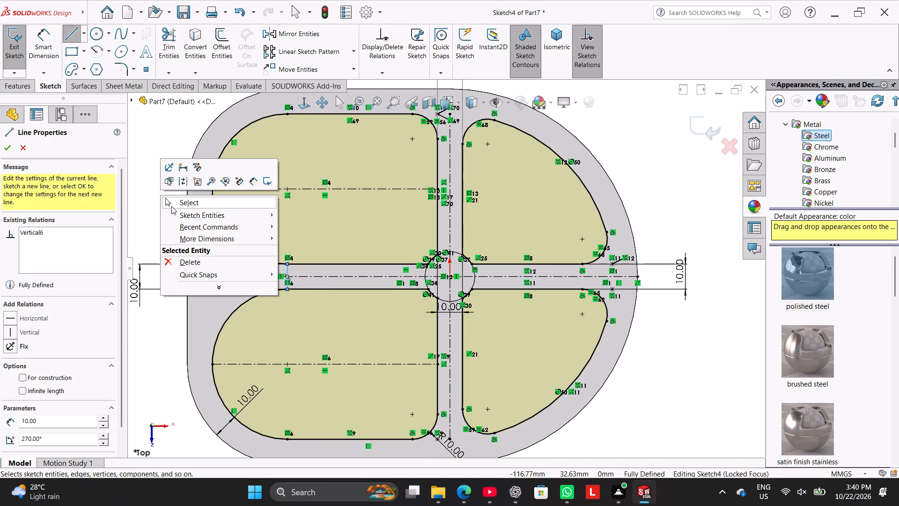
click(172, 203)
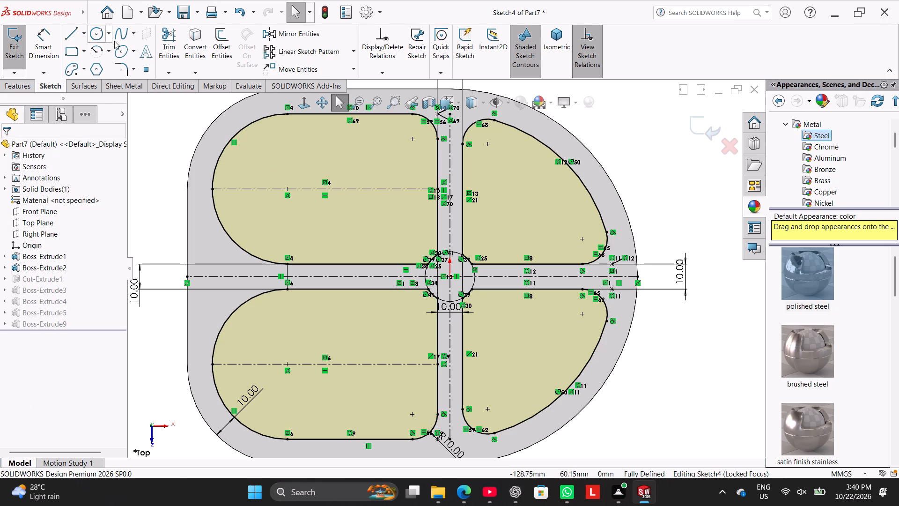
Trim away both long rib edges between the new vertical line and the central cylinder's circle.
click(167, 47)
drag(315, 224, 339, 297)
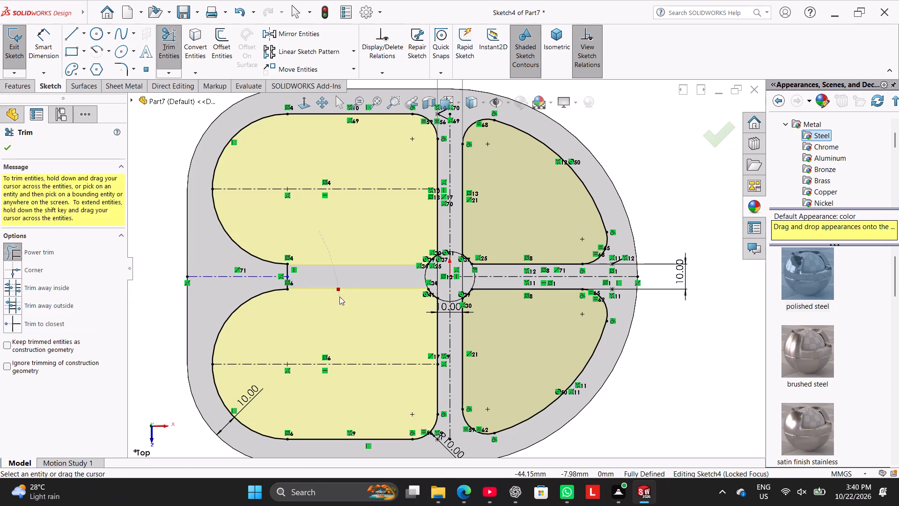
drag(339, 297, 339, 298)
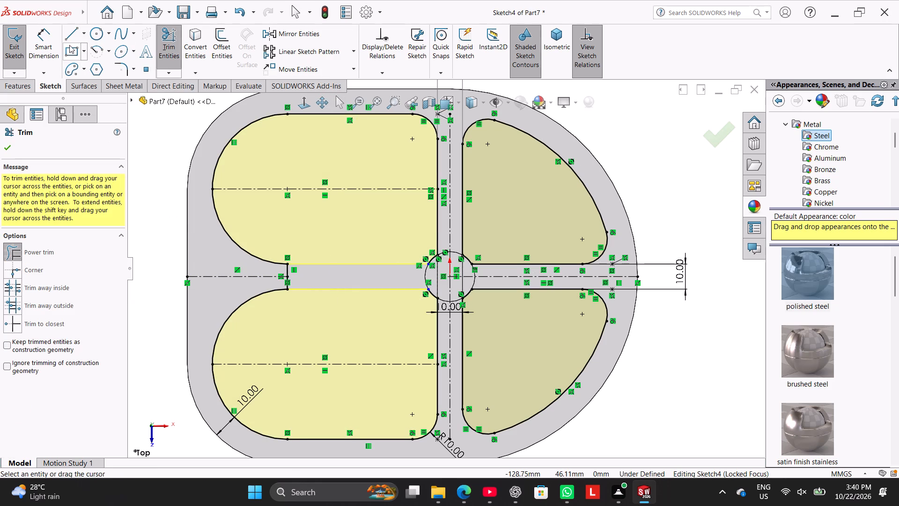
Draw a 10 mm vertical line at the cylinder's circle, joining the open ends of the two long pocket profiles across the rib.
click(71, 38)
scroll(437, 285, down, 5)
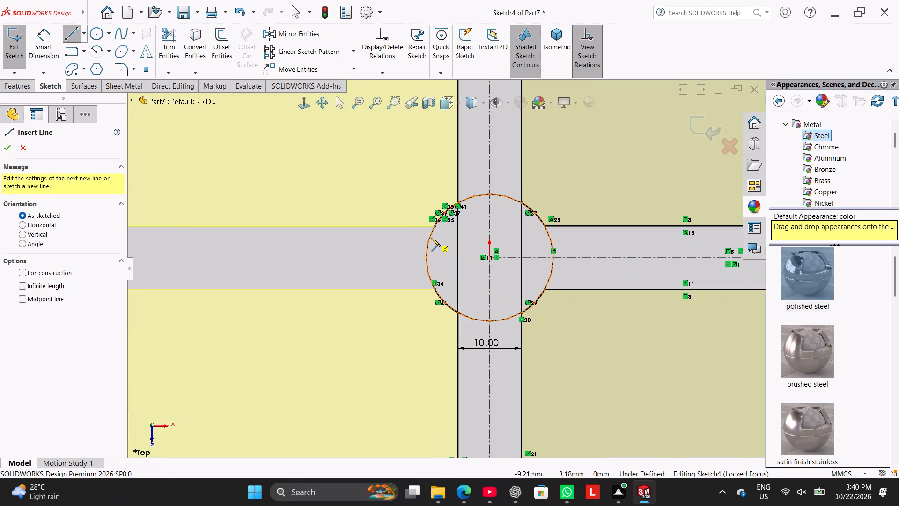
click(434, 228)
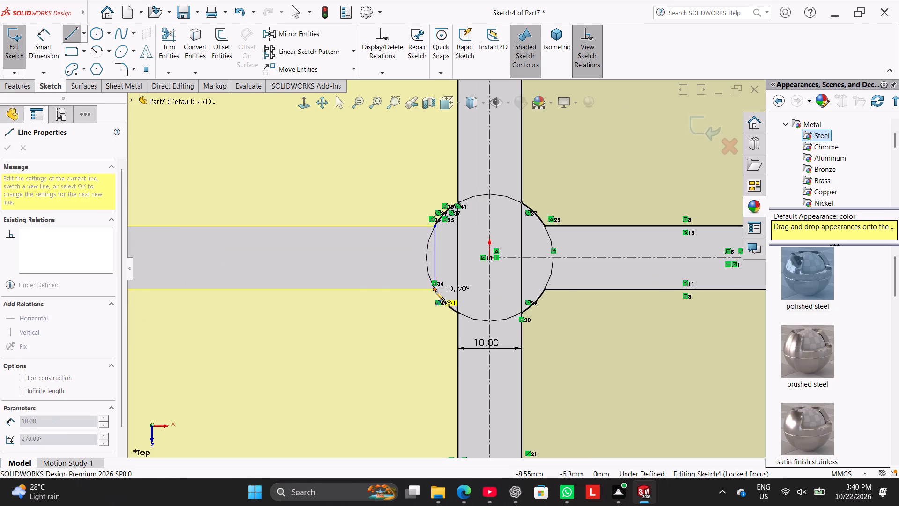
click(435, 291)
right_click(339, 258)
click(361, 263)
scroll(339, 283, up, 4)
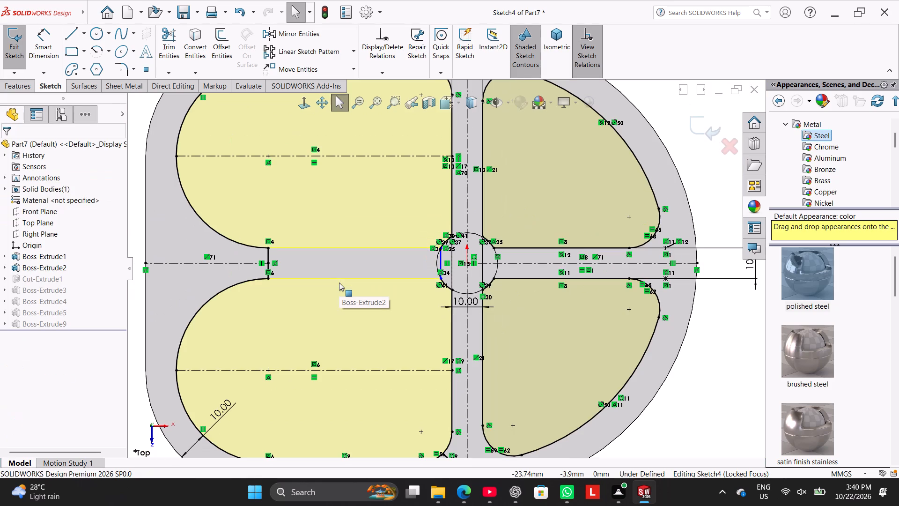
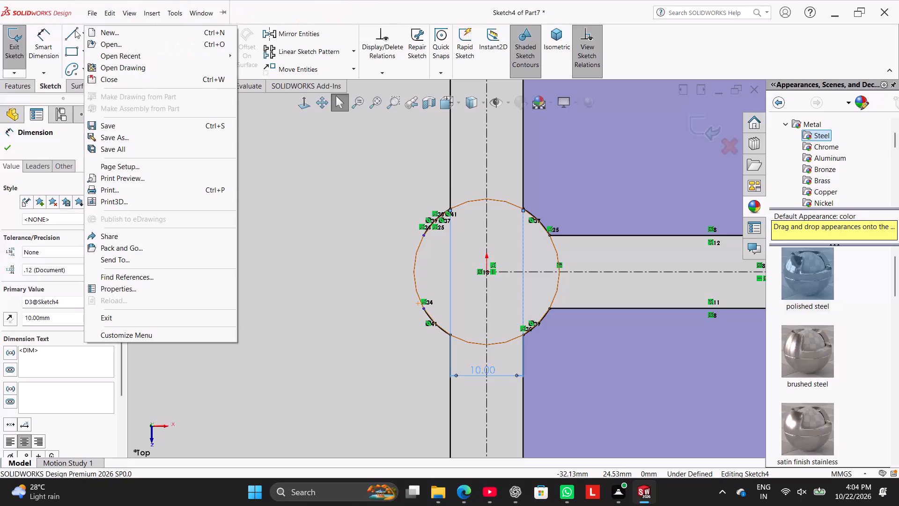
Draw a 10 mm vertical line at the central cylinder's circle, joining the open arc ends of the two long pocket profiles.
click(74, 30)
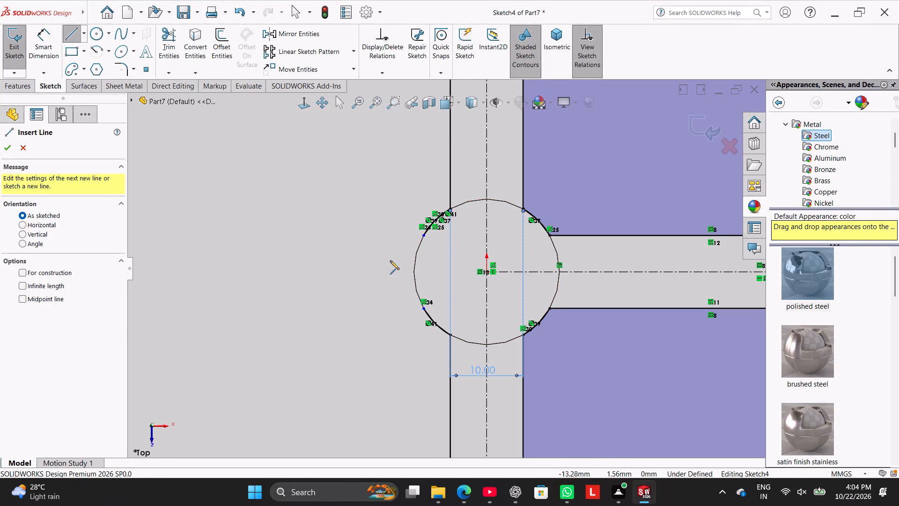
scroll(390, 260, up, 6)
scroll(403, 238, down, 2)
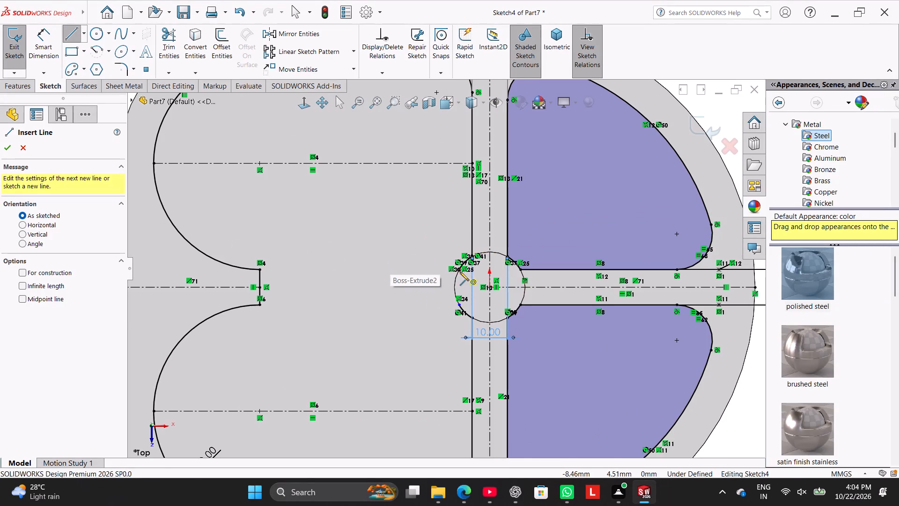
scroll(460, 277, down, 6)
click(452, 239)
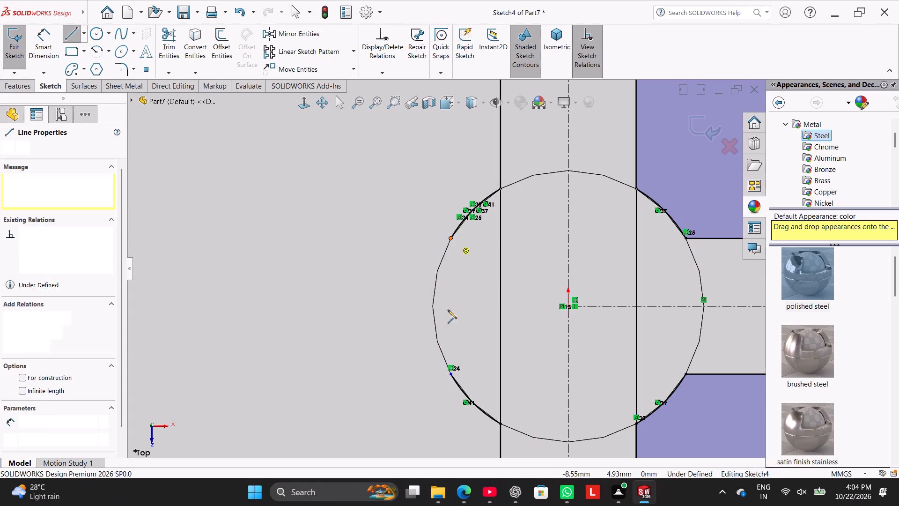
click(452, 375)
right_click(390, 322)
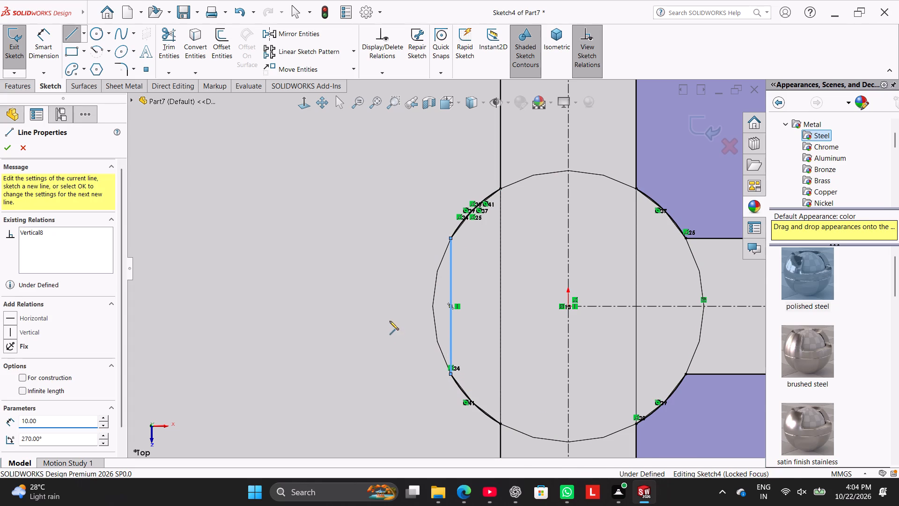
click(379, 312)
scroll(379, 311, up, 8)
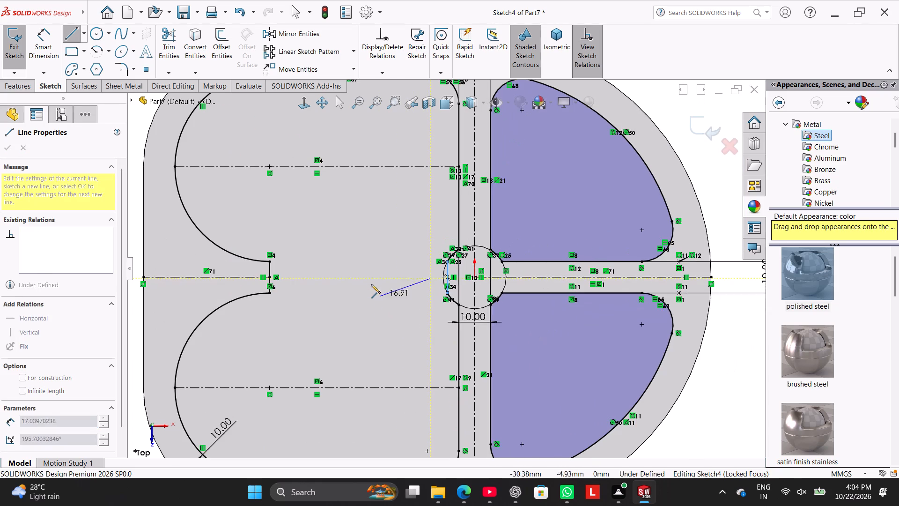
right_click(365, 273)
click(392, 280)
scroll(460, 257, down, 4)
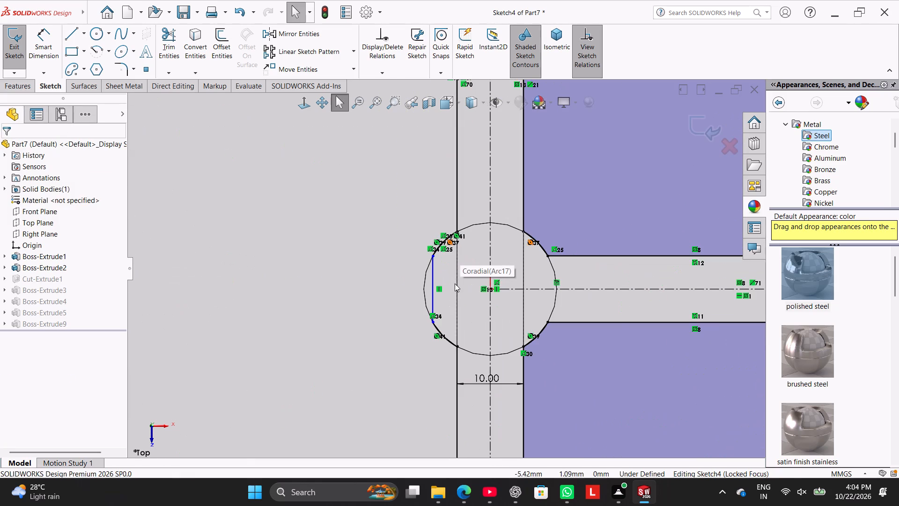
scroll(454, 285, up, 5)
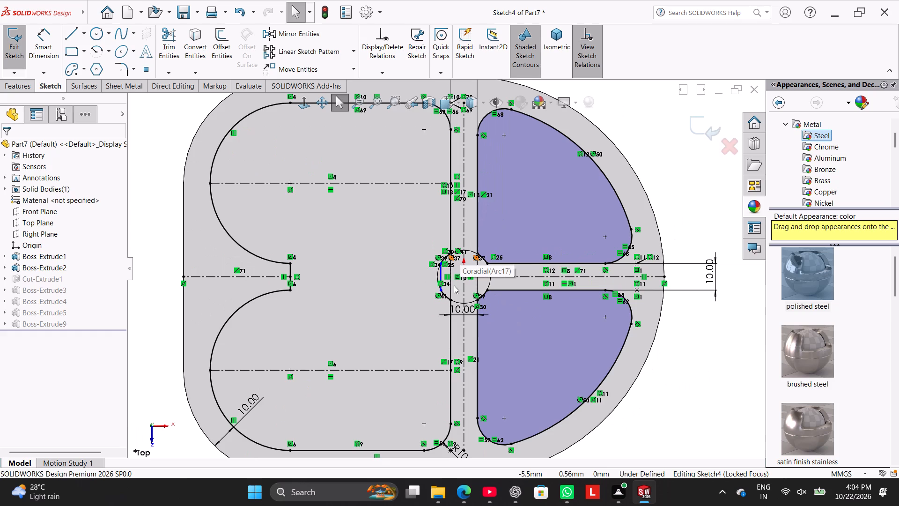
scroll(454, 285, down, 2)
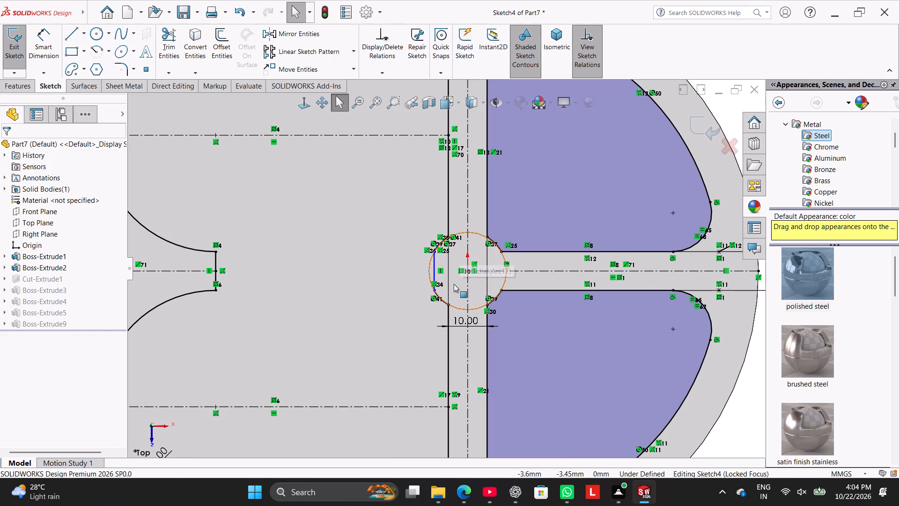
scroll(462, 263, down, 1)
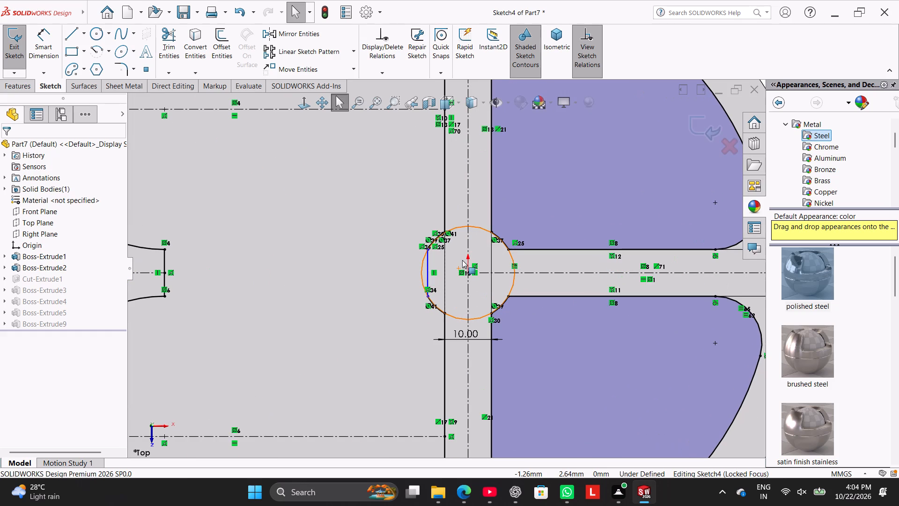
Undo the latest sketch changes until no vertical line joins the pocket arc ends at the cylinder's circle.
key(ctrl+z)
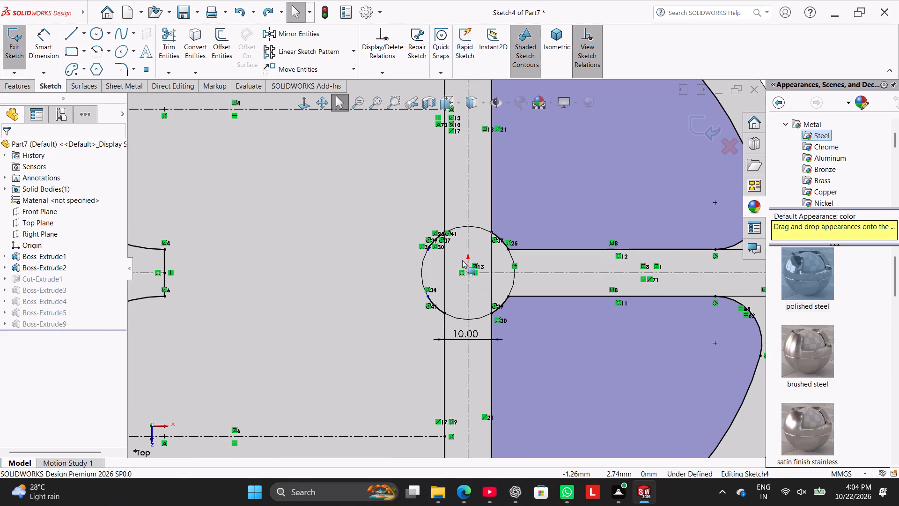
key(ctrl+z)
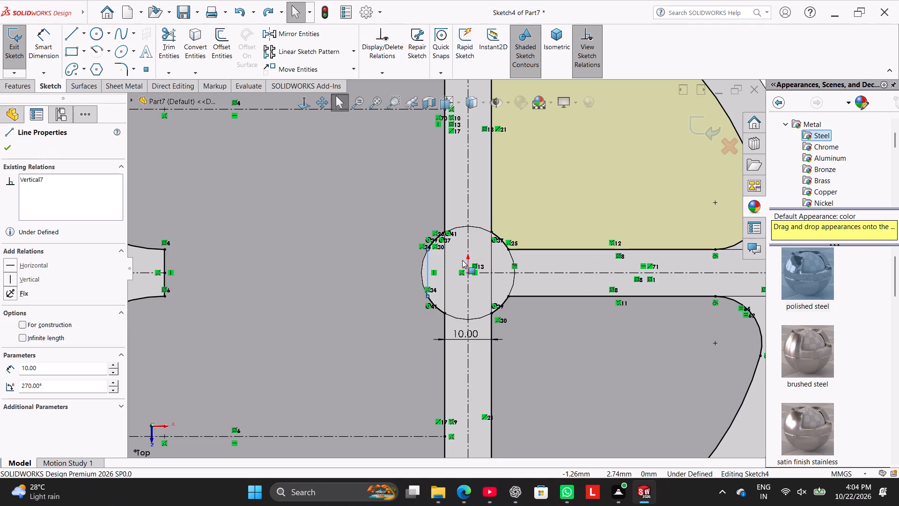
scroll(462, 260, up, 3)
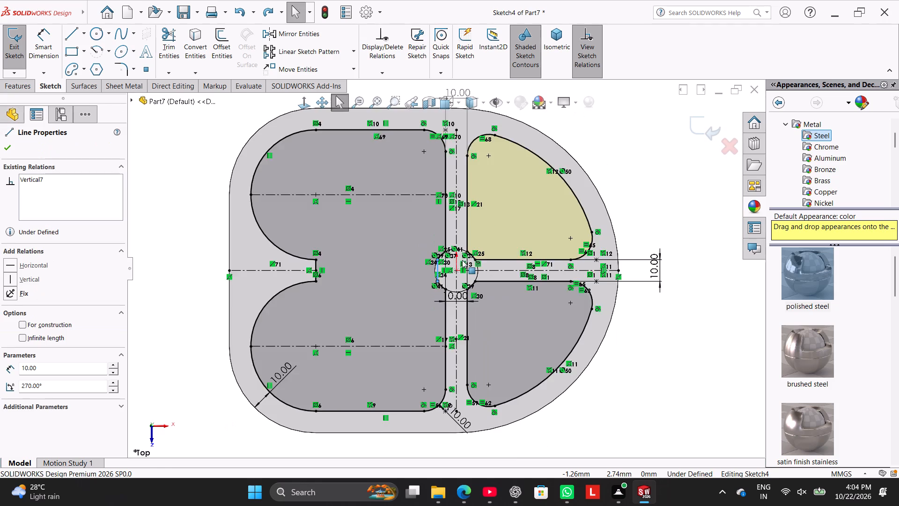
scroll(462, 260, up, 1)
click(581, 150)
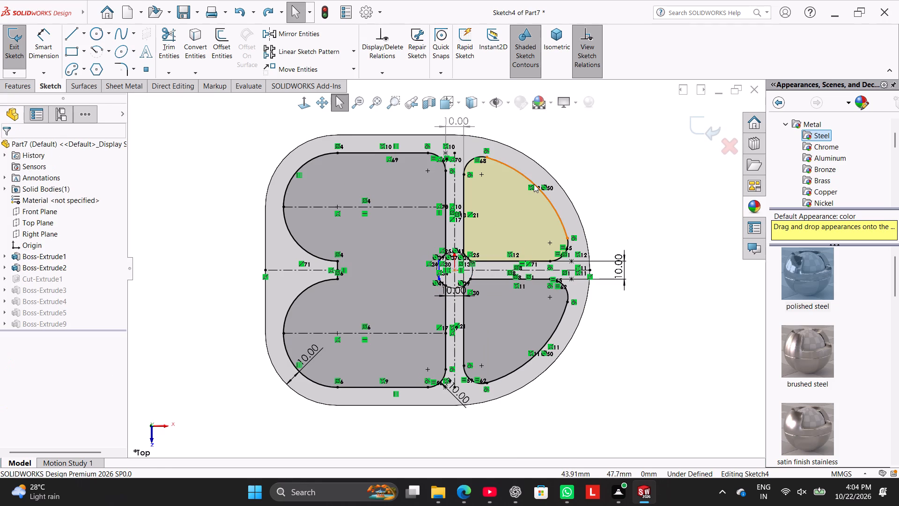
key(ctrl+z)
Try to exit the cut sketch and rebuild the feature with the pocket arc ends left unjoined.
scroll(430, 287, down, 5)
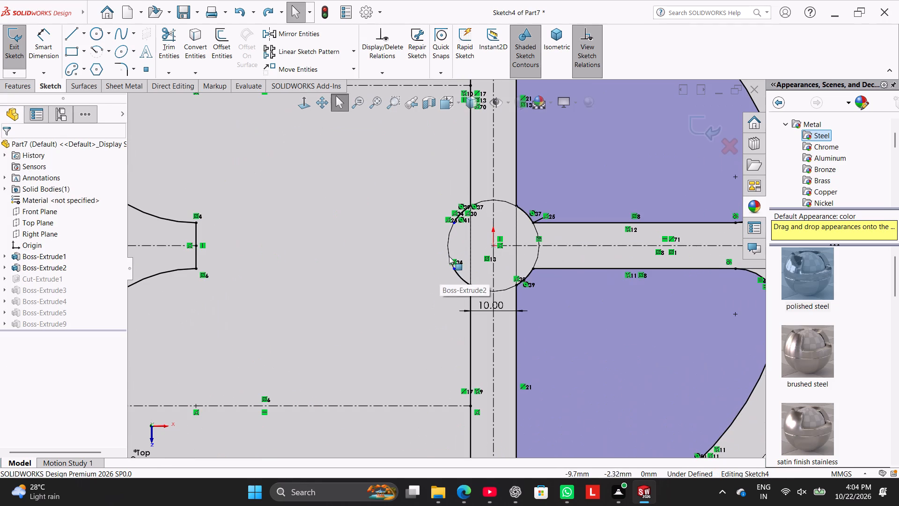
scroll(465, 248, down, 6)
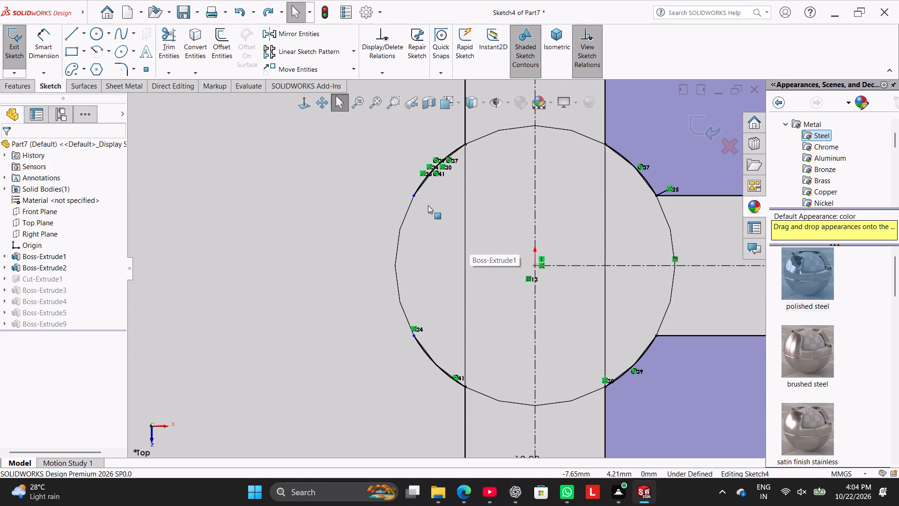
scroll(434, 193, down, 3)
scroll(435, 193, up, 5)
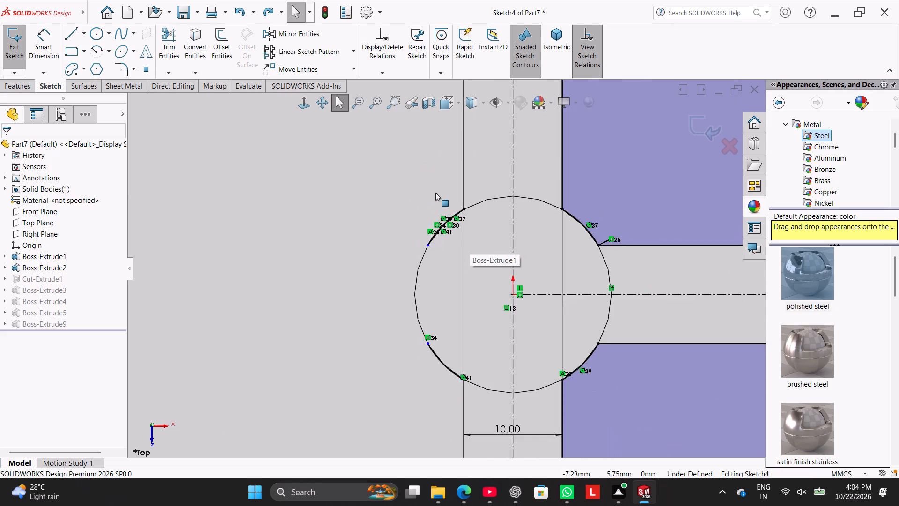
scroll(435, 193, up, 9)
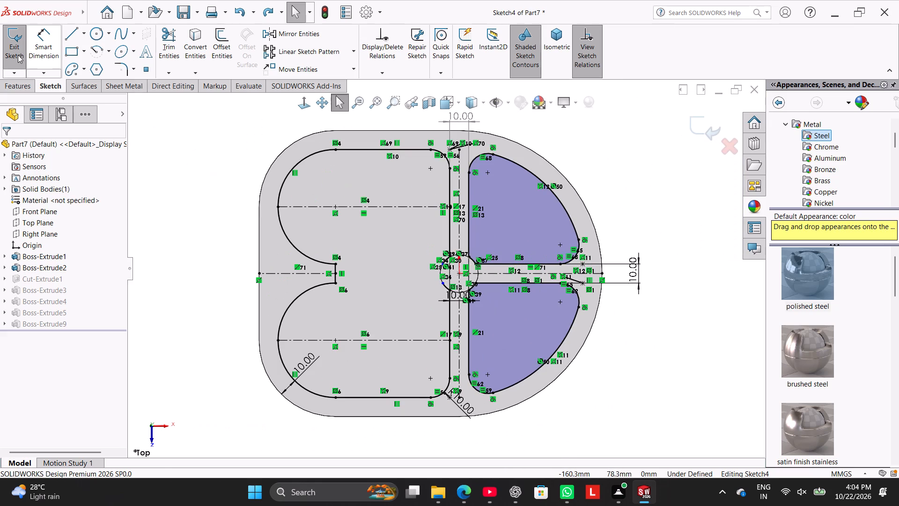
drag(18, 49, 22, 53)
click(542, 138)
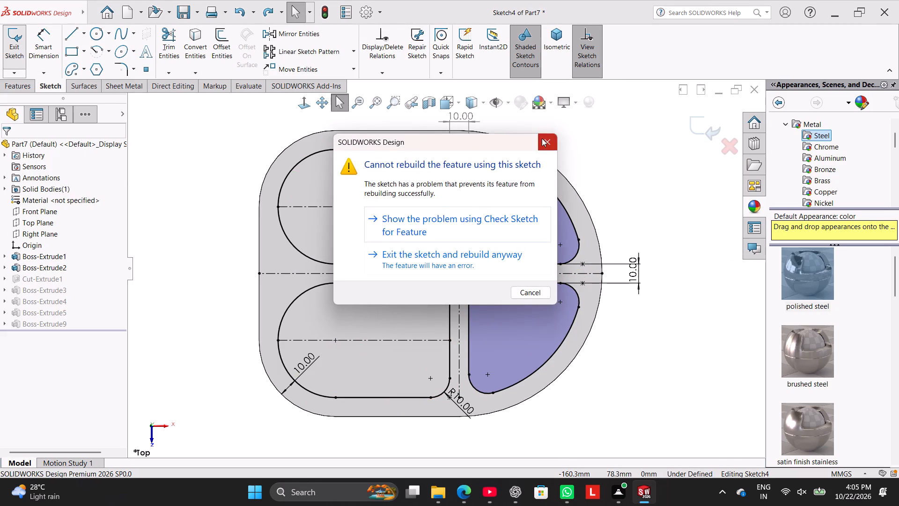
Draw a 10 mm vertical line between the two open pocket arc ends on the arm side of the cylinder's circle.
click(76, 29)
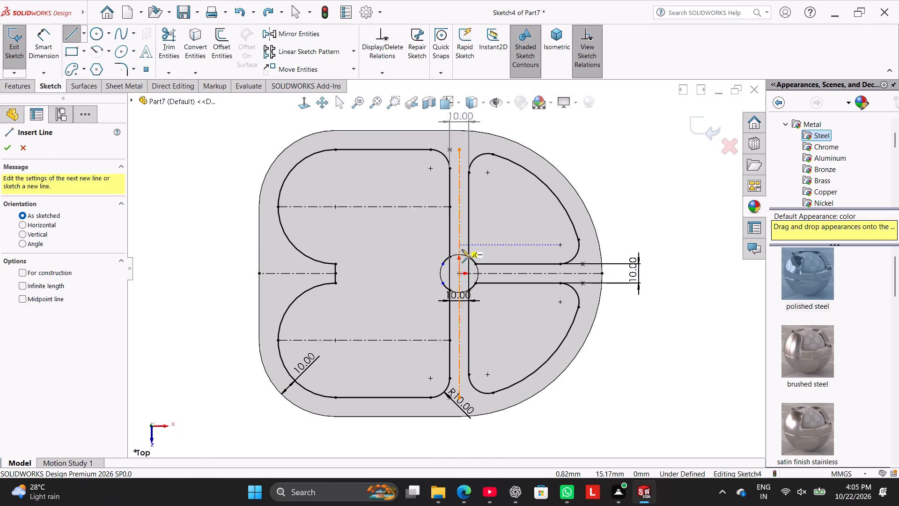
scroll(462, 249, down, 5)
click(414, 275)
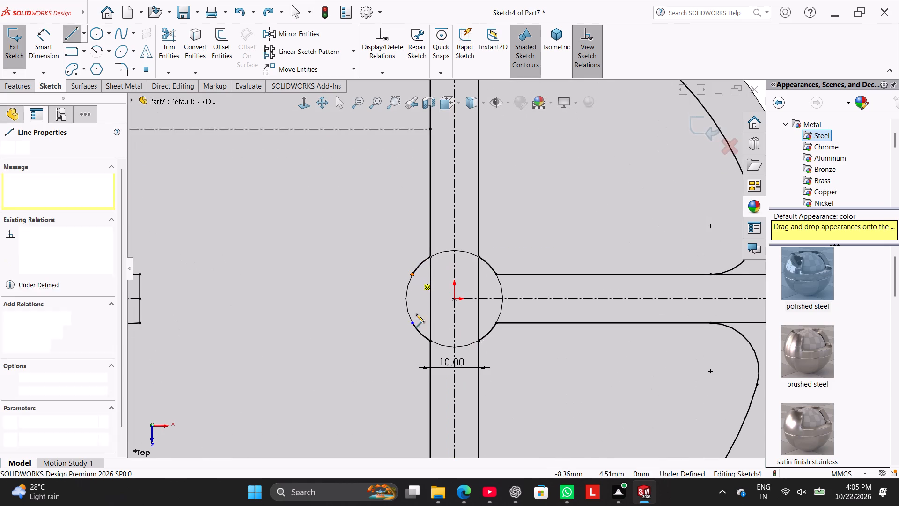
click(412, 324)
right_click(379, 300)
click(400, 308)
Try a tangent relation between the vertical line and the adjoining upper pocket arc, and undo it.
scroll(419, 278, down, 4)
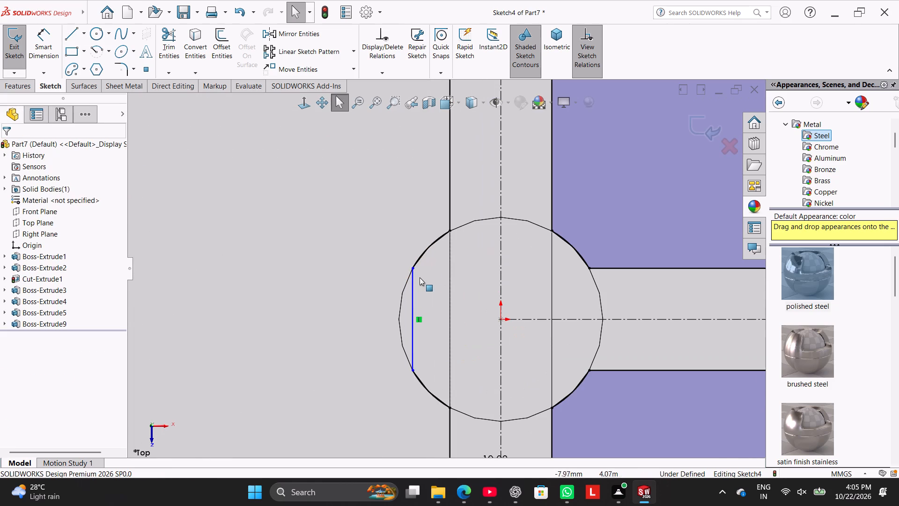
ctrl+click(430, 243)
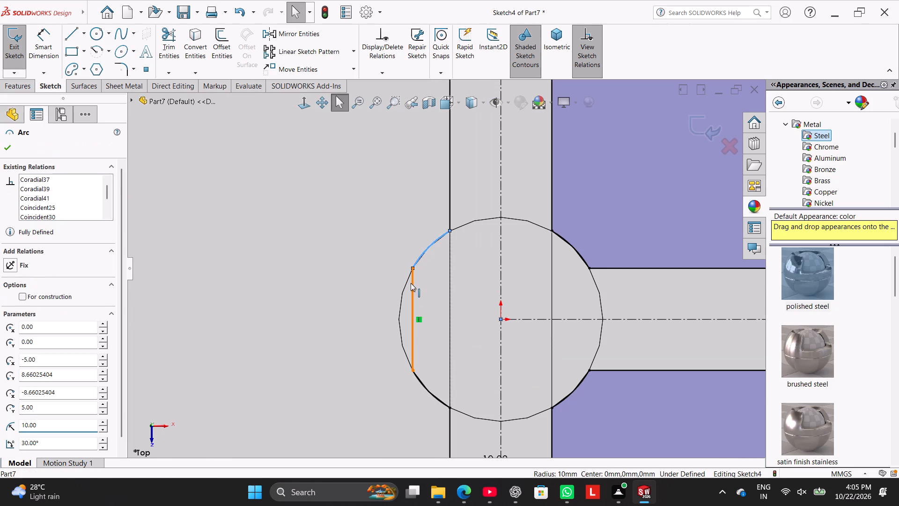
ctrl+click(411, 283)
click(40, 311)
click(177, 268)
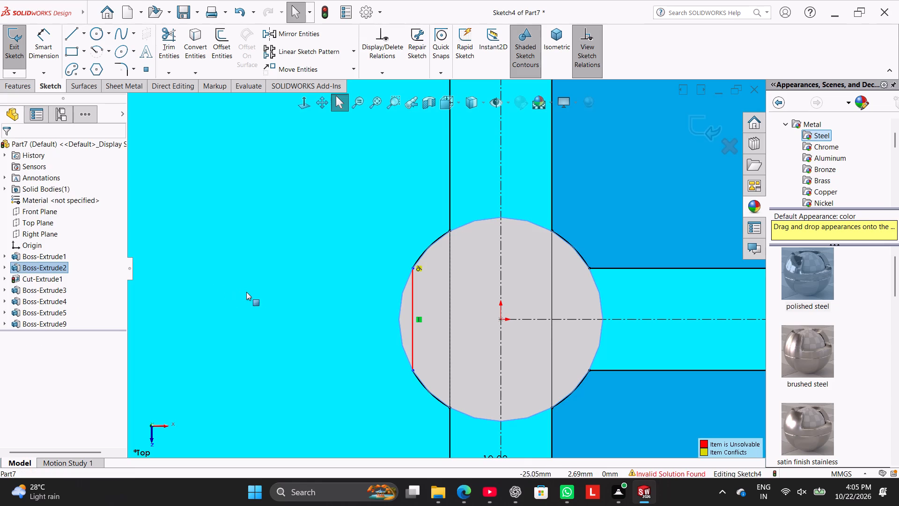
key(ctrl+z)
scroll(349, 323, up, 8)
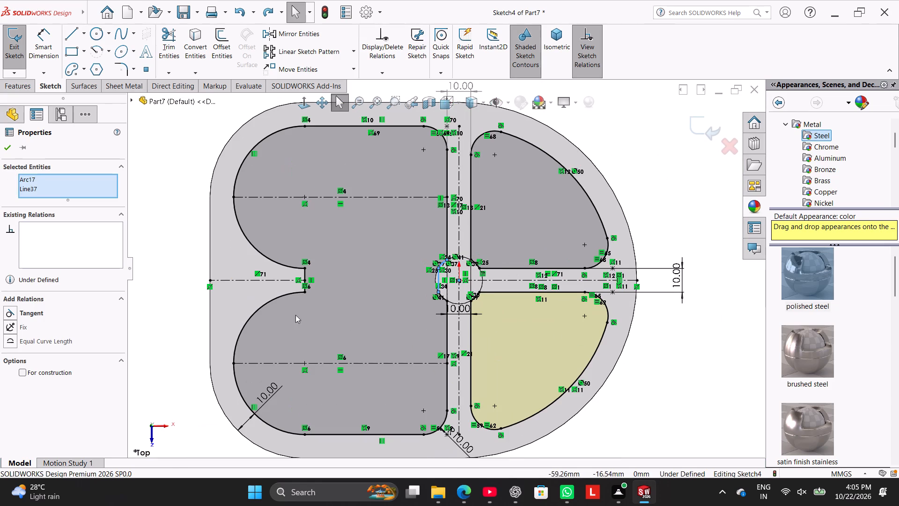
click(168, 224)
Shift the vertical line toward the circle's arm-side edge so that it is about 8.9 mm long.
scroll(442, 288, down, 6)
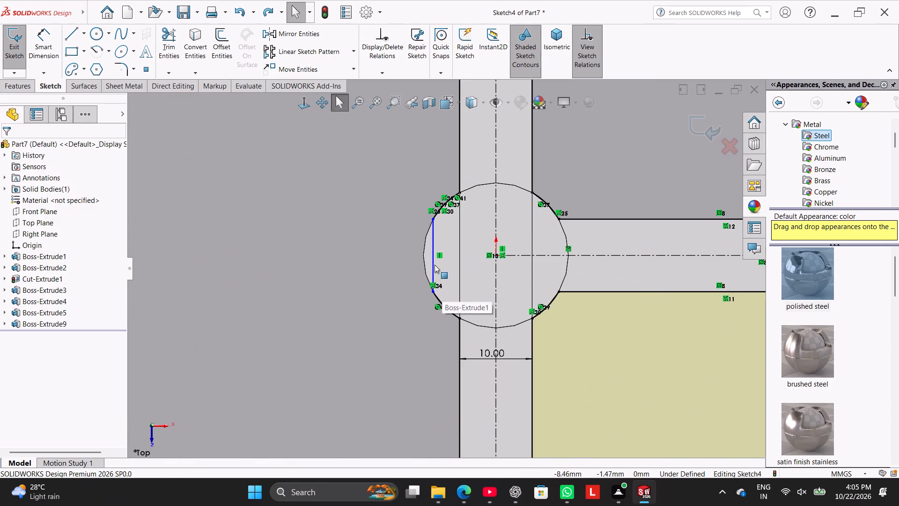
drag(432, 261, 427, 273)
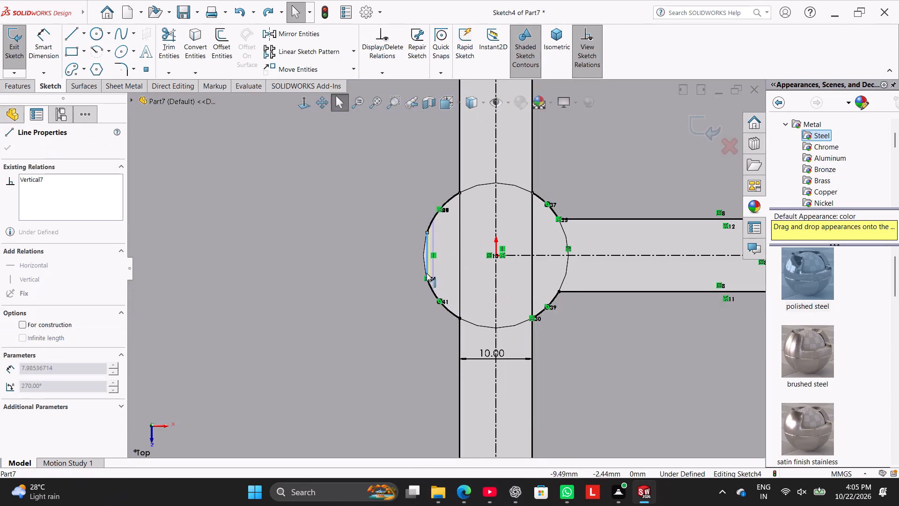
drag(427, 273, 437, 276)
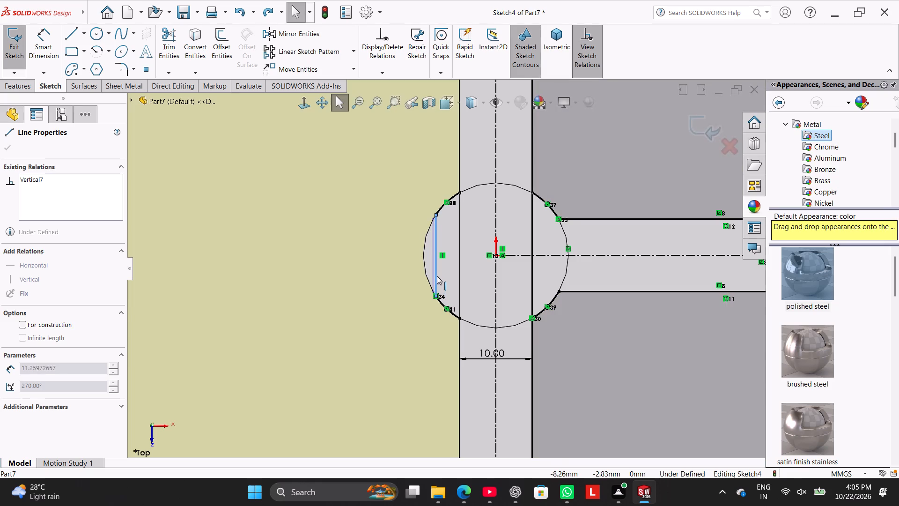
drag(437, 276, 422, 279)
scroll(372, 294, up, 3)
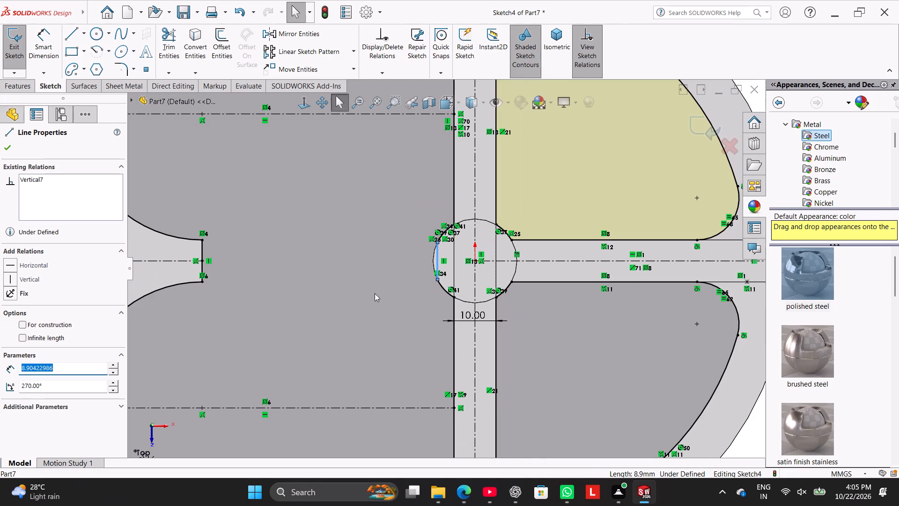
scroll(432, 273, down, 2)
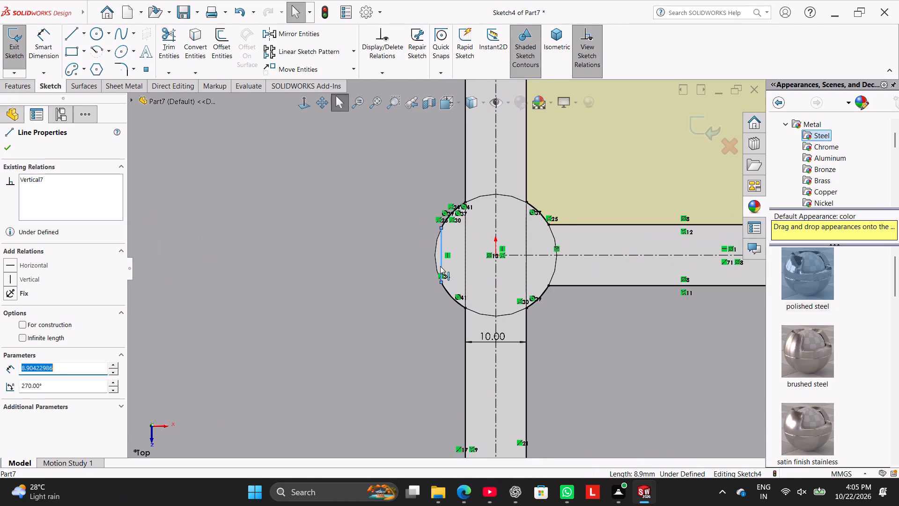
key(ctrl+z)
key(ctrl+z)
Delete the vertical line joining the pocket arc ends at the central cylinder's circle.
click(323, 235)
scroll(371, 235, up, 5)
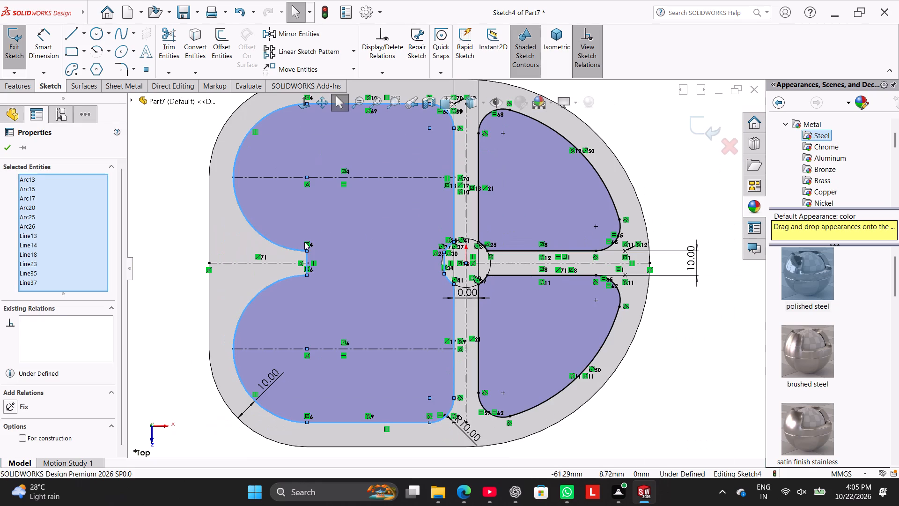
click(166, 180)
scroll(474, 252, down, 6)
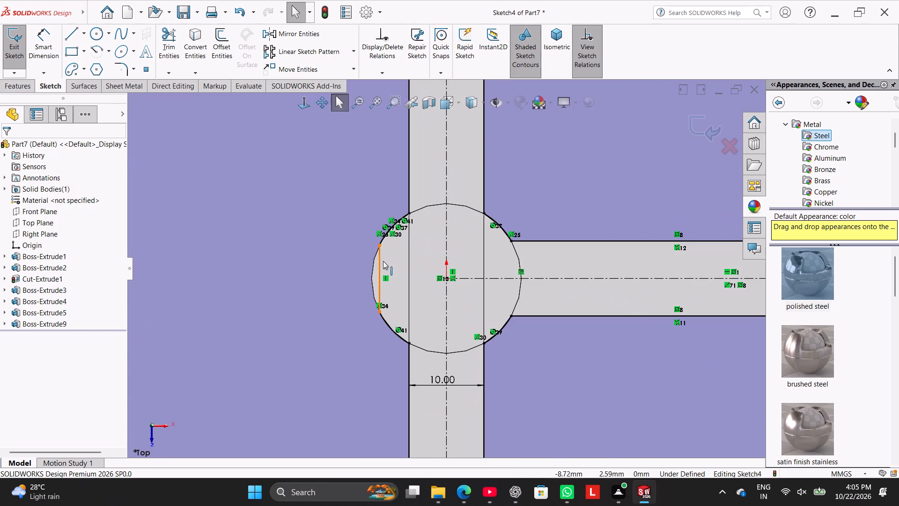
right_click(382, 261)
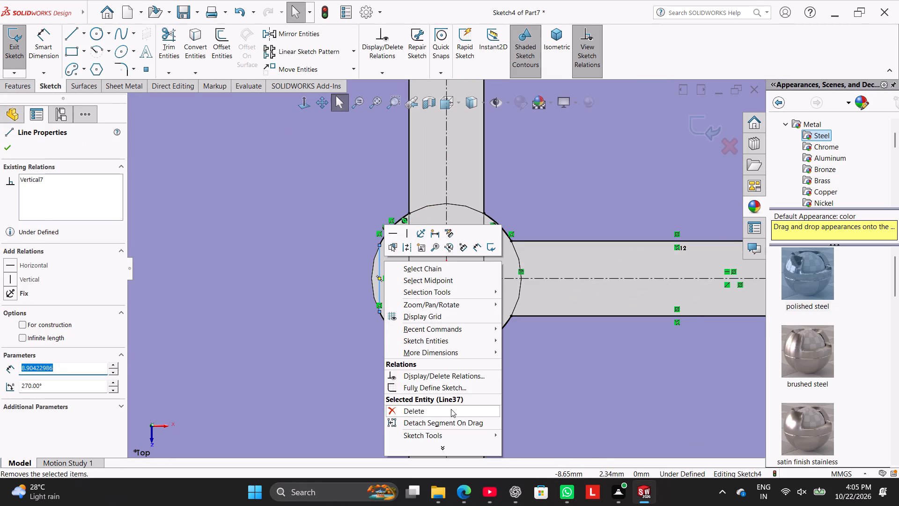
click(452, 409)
Extend the lower pocket arc along the cylinder's circle until its open end meets the upper arc's end, closing the merged pocket profile.
drag(381, 310, 385, 266)
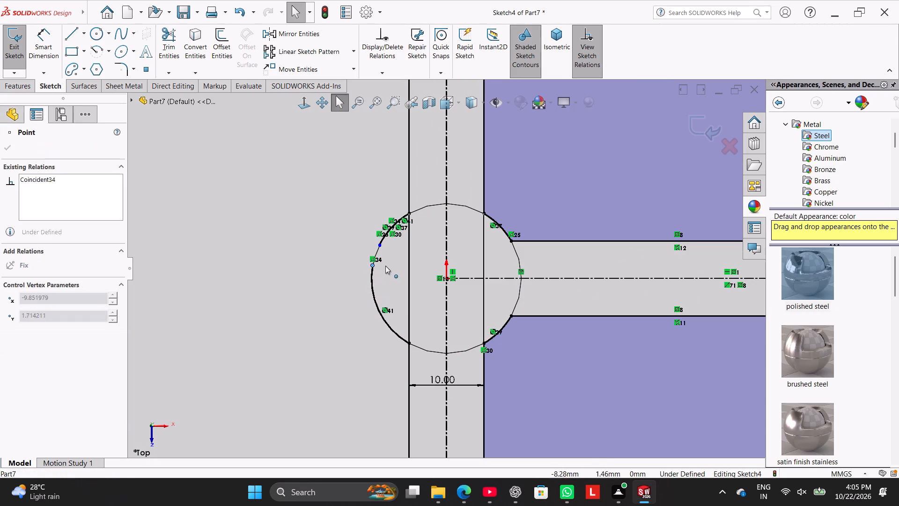
drag(385, 266, 396, 251)
scroll(386, 309, up, 6)
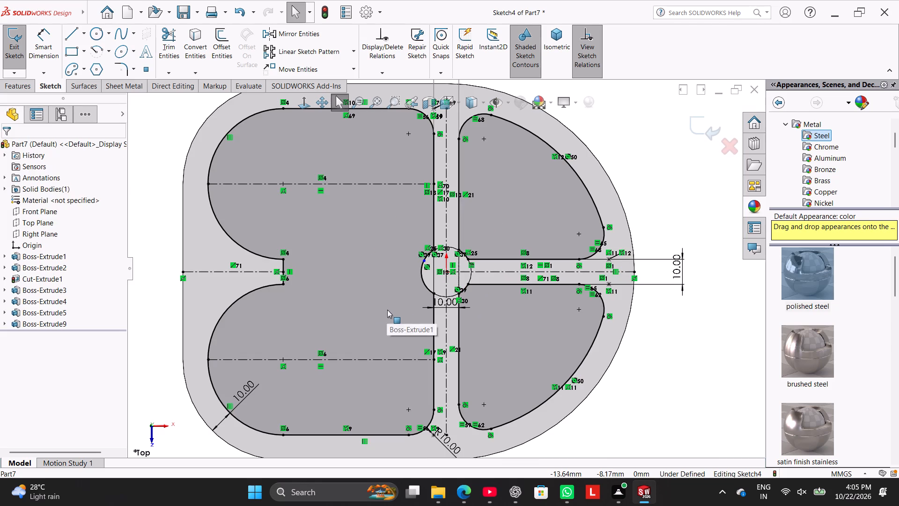
Stretch the lower pocket arc's open end along the cylinder's circle to the upper pocket's vertical line, at about X -5, Y 8.66 mm.
click(158, 193)
scroll(461, 265, down, 7)
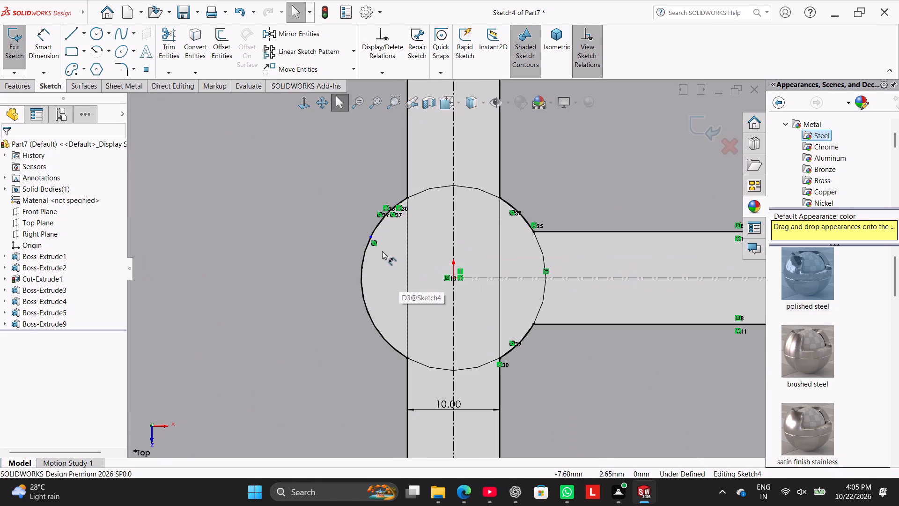
drag(369, 236, 415, 211)
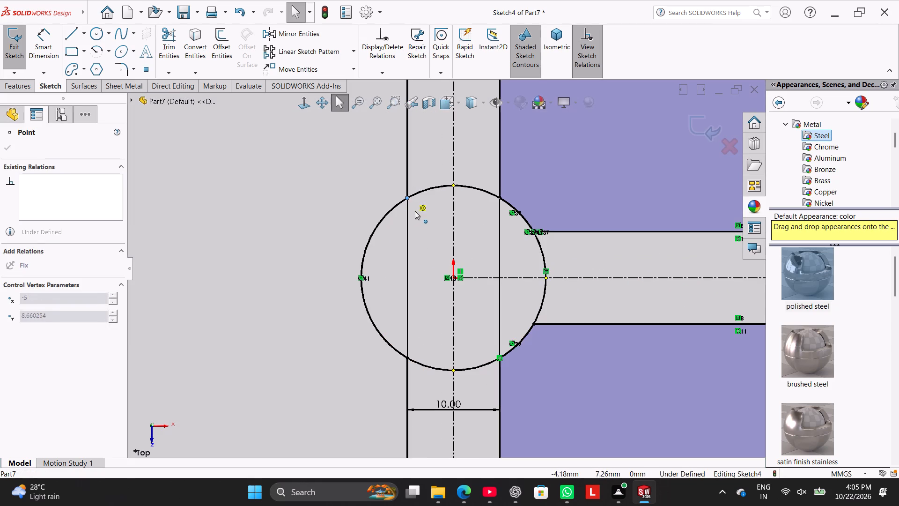
drag(415, 211, 415, 211)
scroll(427, 264, up, 7)
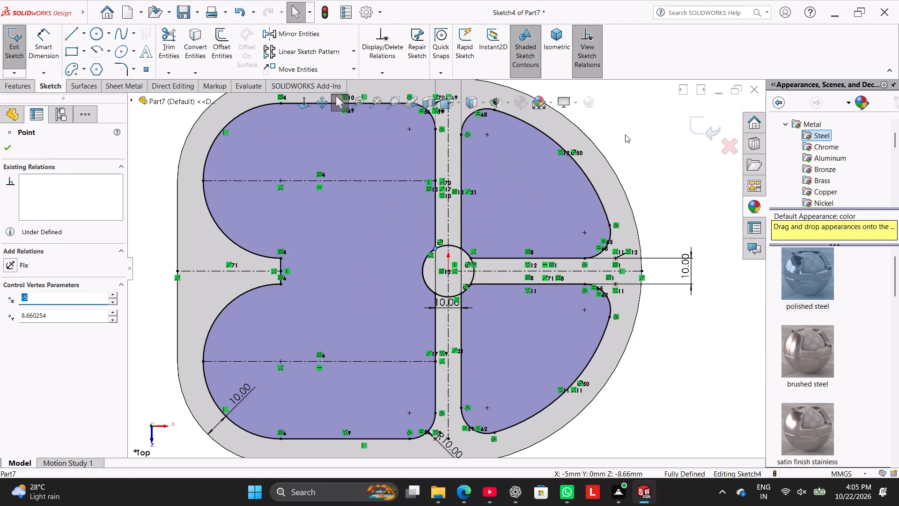
click(634, 131)
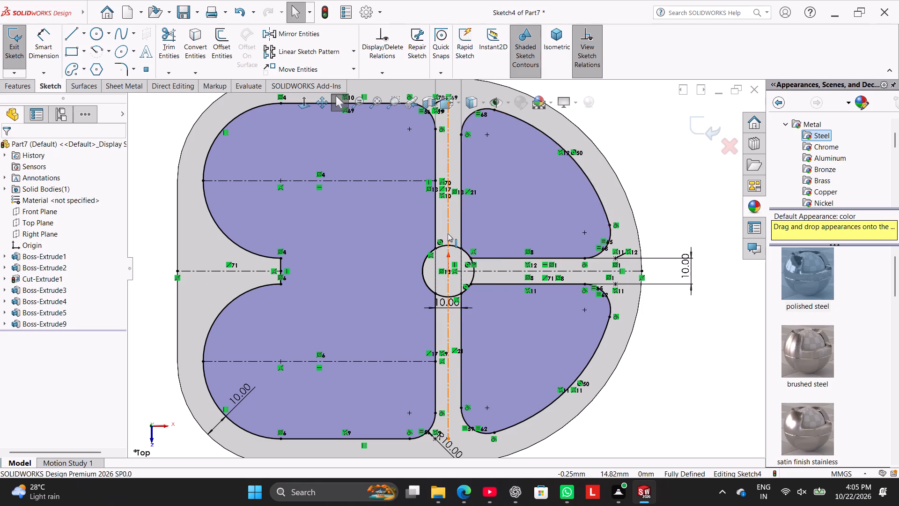
scroll(448, 233, up, 2)
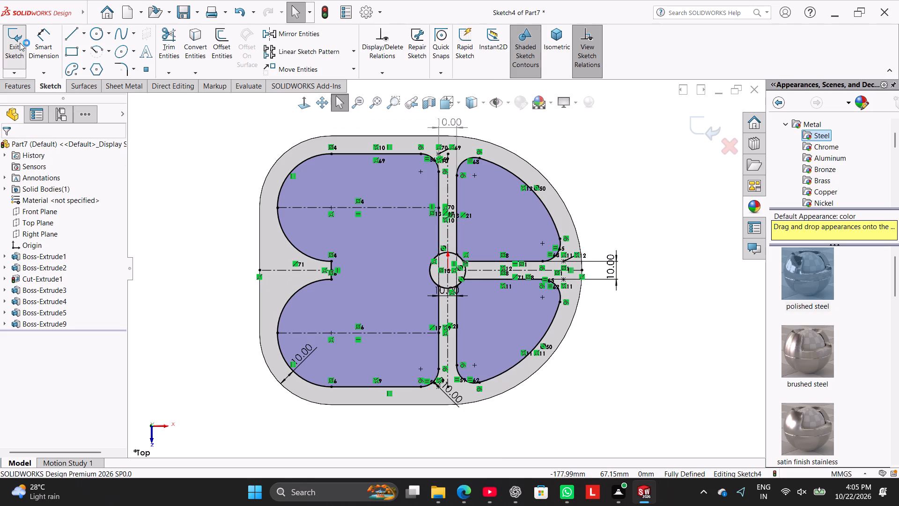
Try to exit the sketch and rebuild the cut, and examine the profile around the central cylinder's circle.
click(18, 40)
click(547, 141)
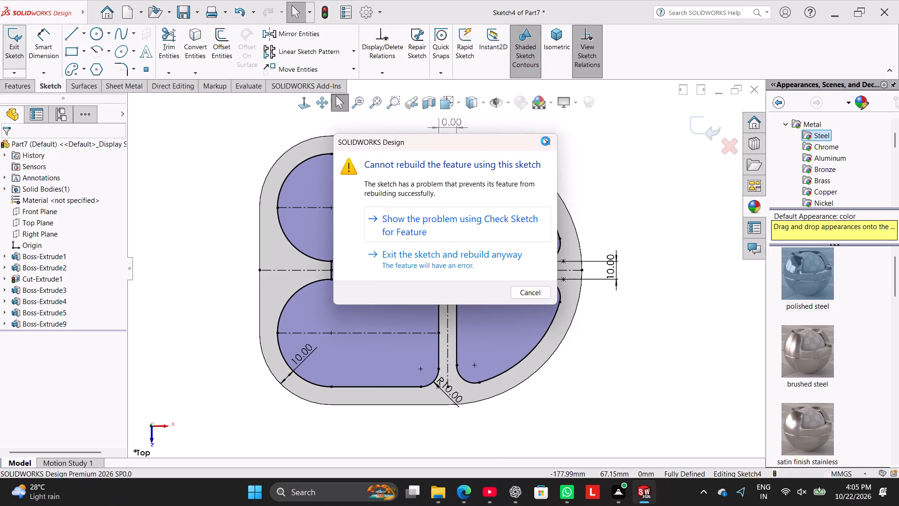
middle_drag(241, 343, 245, 265)
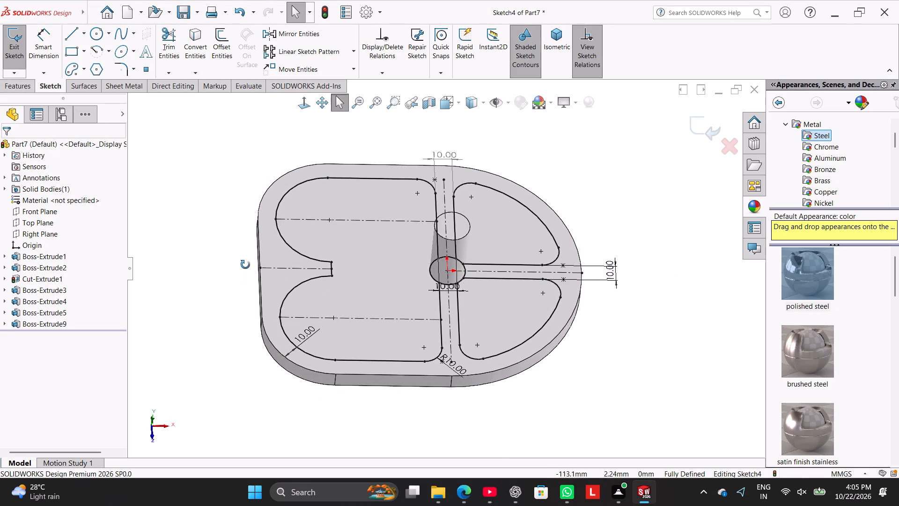
middle_drag(245, 265, 251, 310)
scroll(418, 267, down, 5)
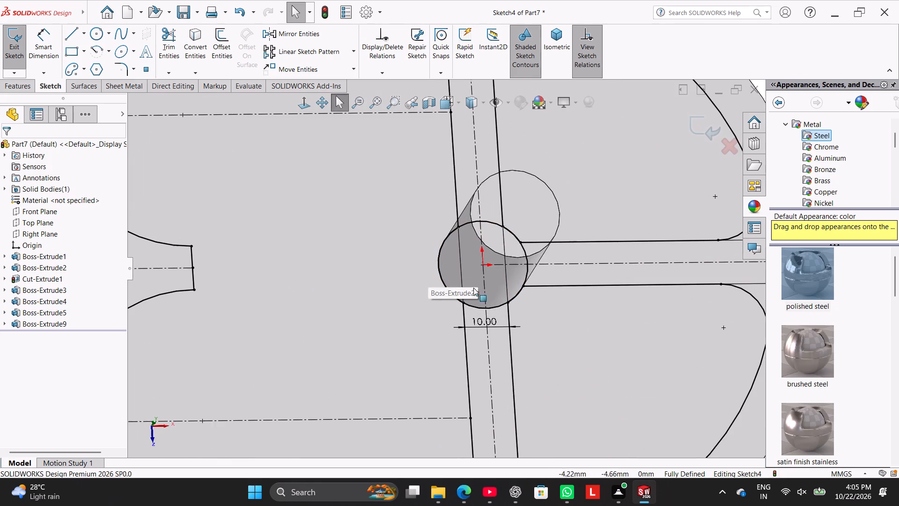
middle_drag(476, 301, 466, 322)
scroll(484, 302, up, 4)
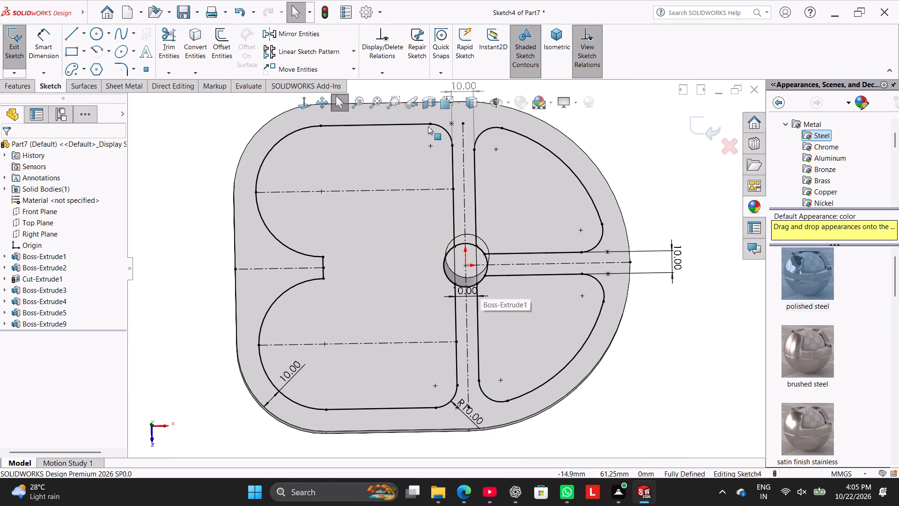
click(308, 100)
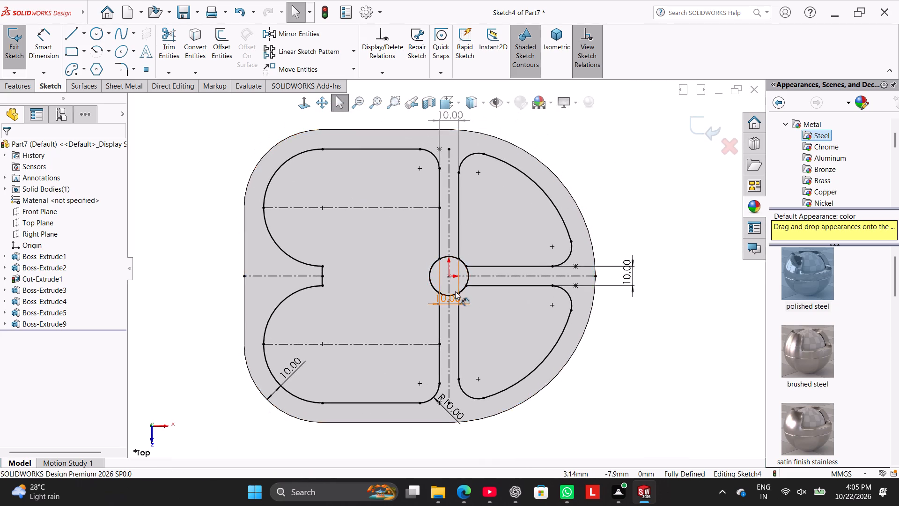
Power-trim the portions of the cylinder's circle lying between the two vertical rib lines, on both sides of the origin.
scroll(455, 291, down, 3)
click(175, 28)
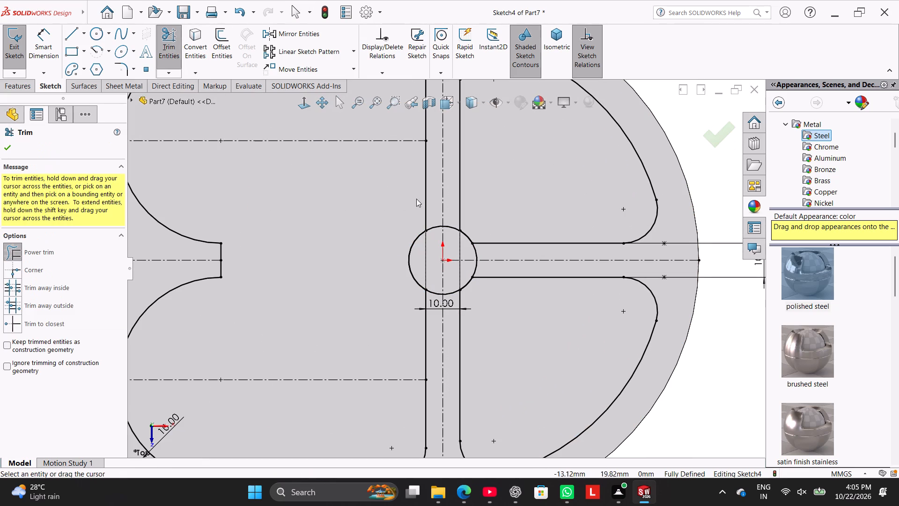
drag(456, 206, 443, 246)
drag(451, 273, 450, 296)
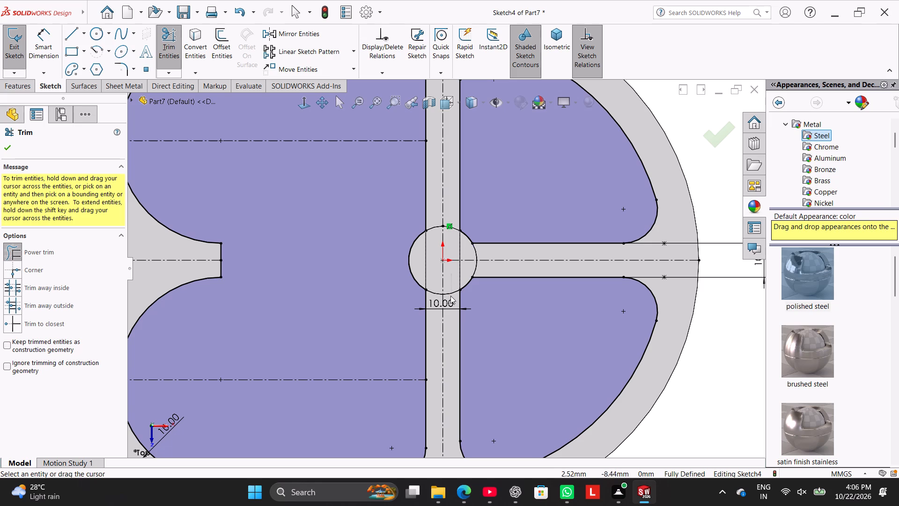
drag(450, 296, 449, 309)
drag(430, 272, 434, 303)
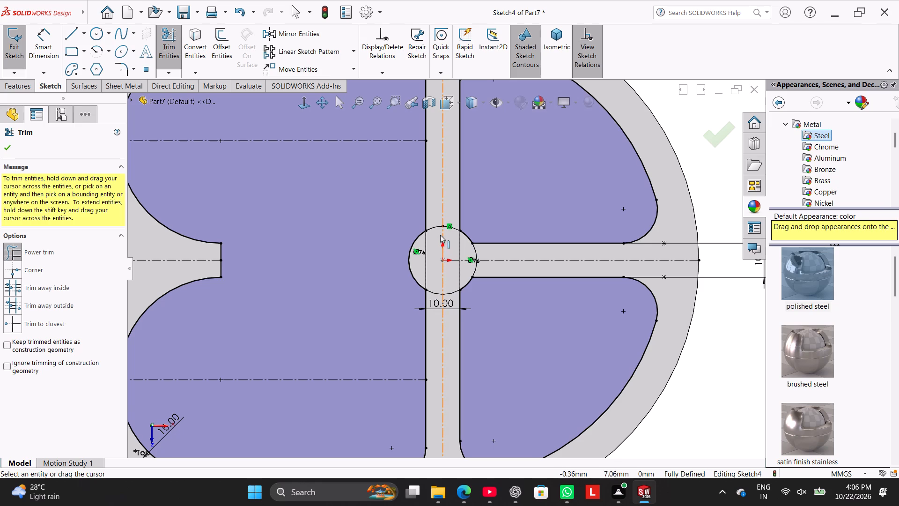
click(11, 144)
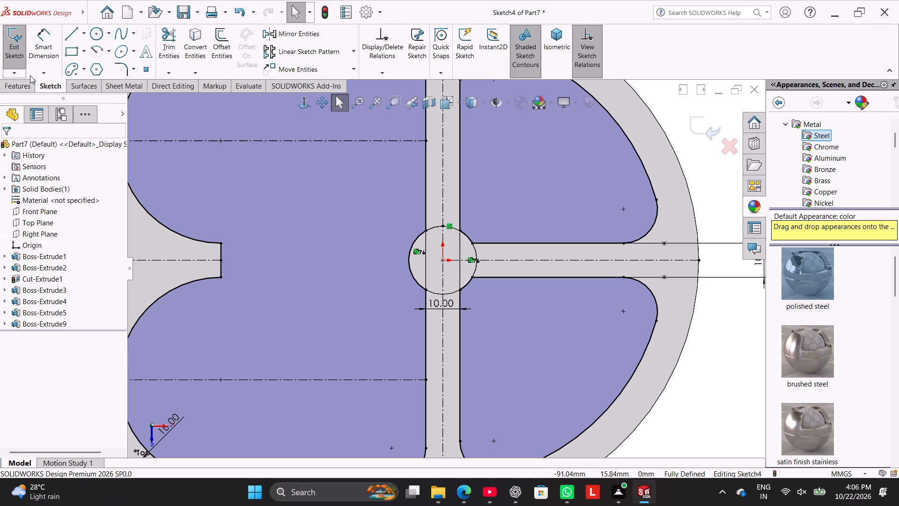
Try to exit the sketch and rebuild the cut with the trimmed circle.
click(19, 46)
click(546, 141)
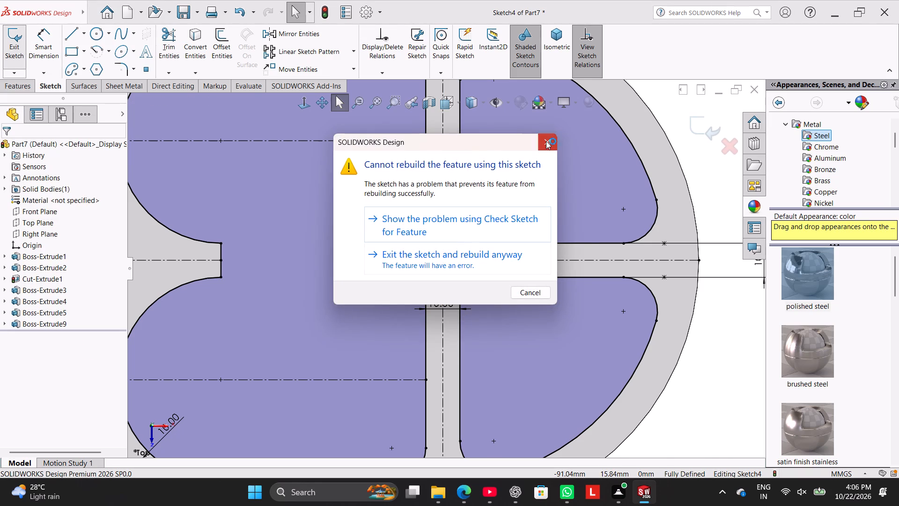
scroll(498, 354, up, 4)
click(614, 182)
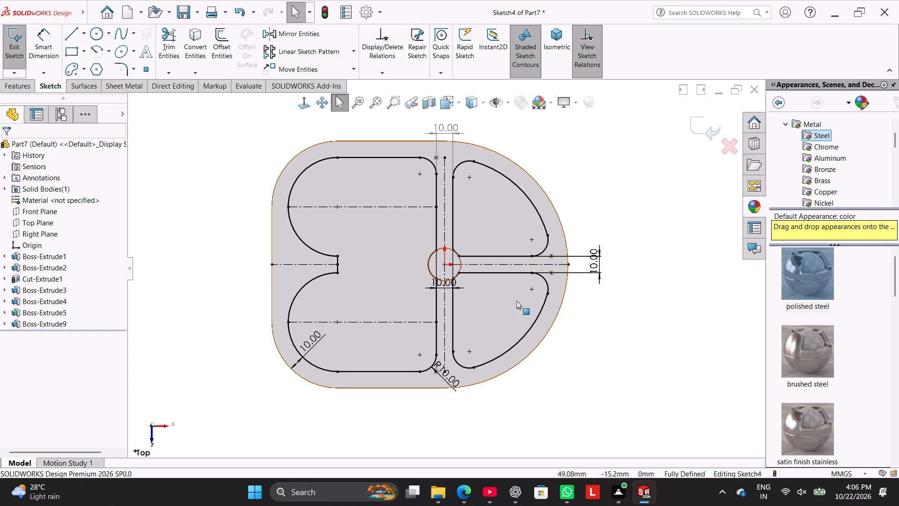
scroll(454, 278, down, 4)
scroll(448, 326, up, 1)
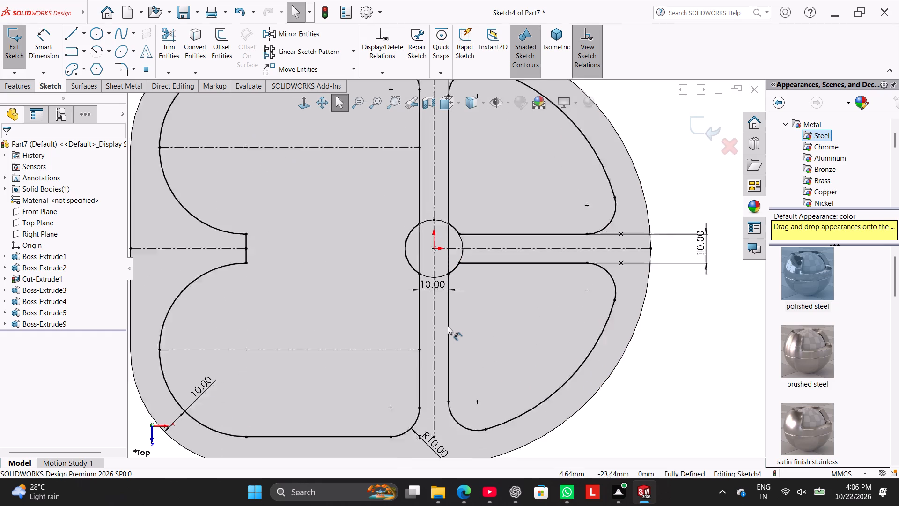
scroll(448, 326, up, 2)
Check the sketch for Cut Extrude usage and examine the first flagged problem near the cylinder with Repair Sketch.
click(15, 36)
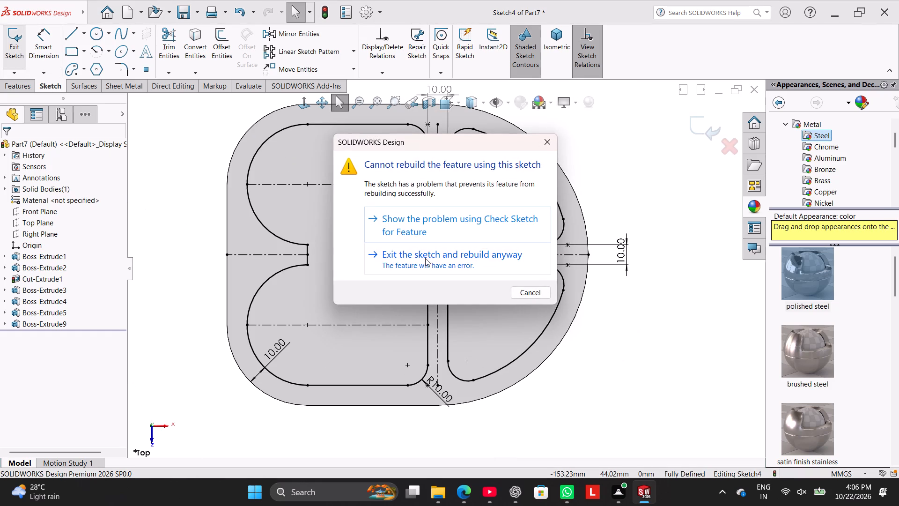
click(437, 227)
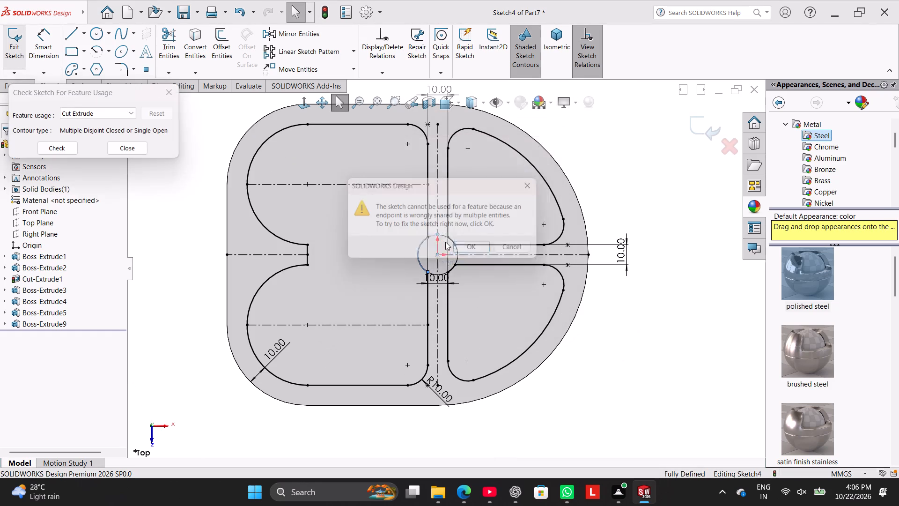
click(495, 252)
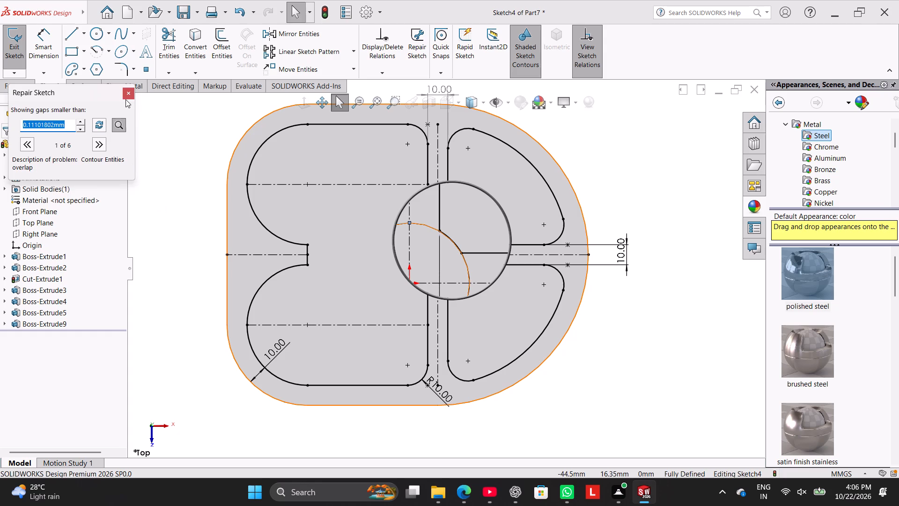
click(127, 93)
Exit the sketch and rebuild the part anyway.
middle_drag(184, 262, 207, 231)
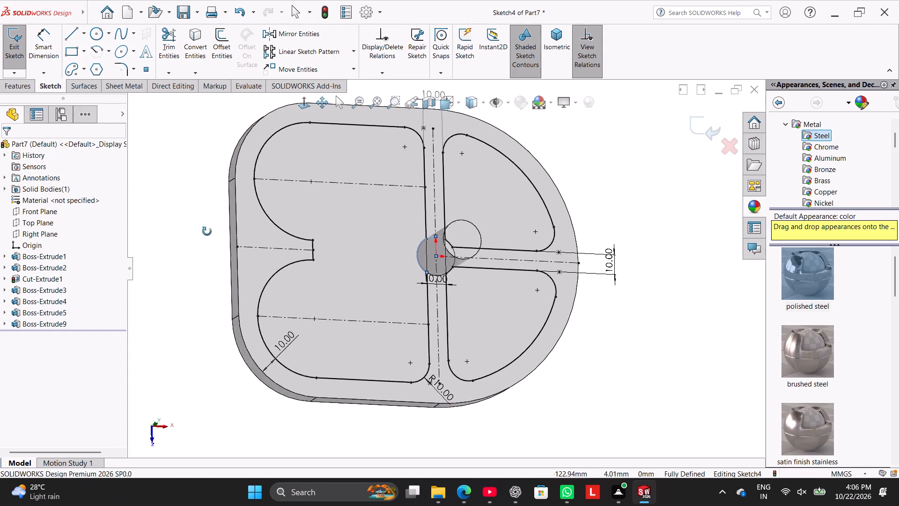
middle_drag(207, 231, 206, 181)
middle_drag(202, 241, 187, 171)
click(5, 38)
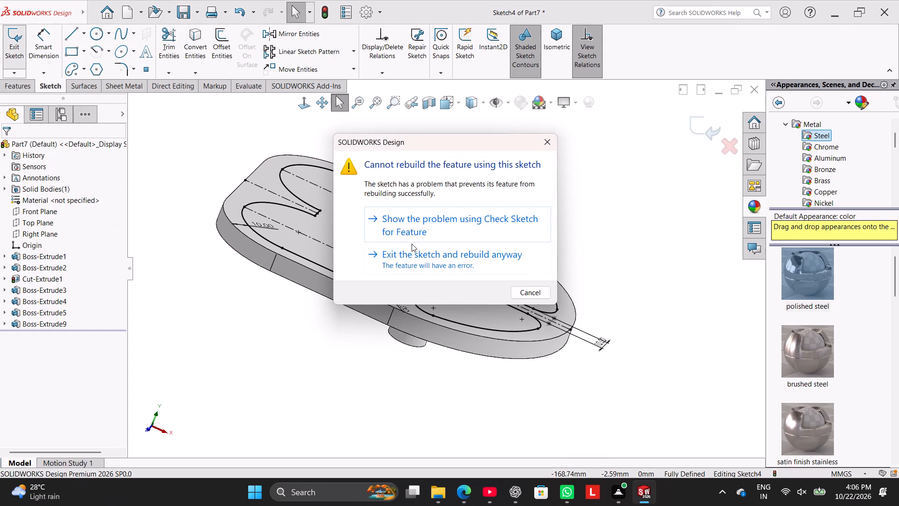
click(420, 261)
click(347, 79)
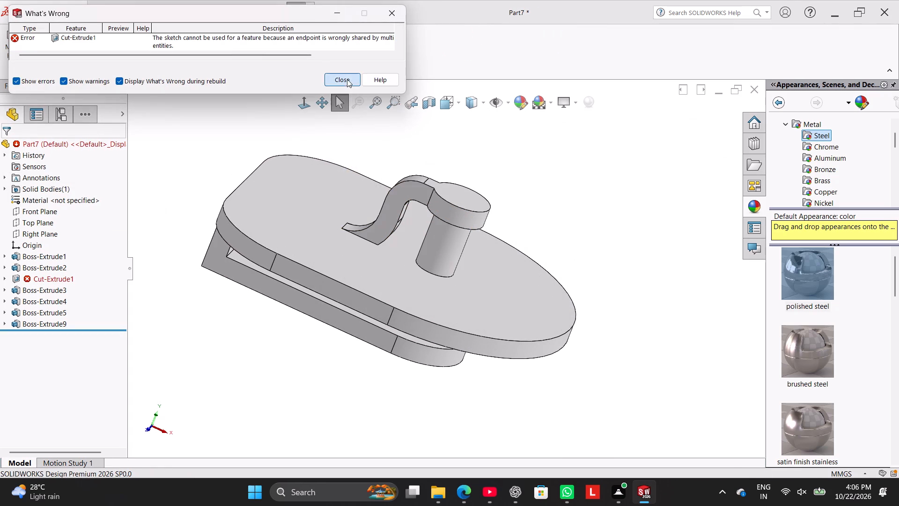
Delete the failed Cut-Extrude1 feature from the part, keeping its pocket sketch.
middle_drag(254, 339, 295, 314)
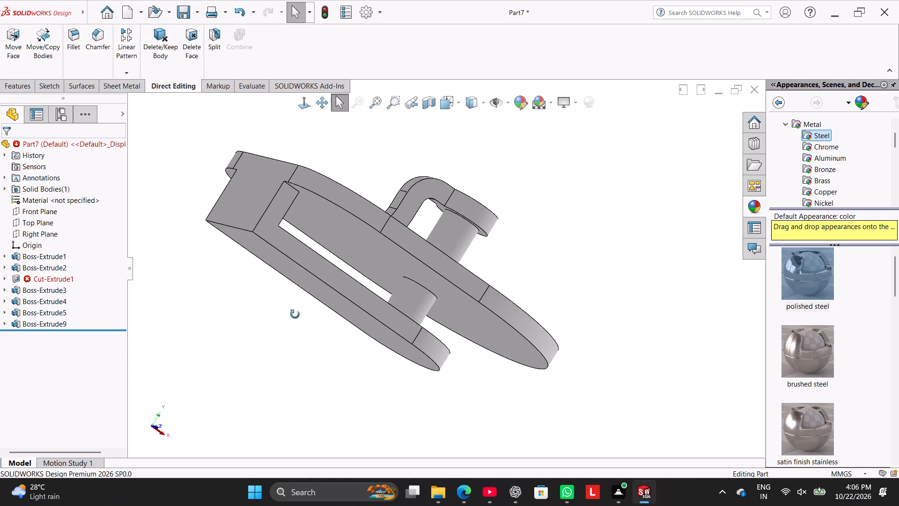
middle_drag(295, 314, 274, 350)
right_click(70, 282)
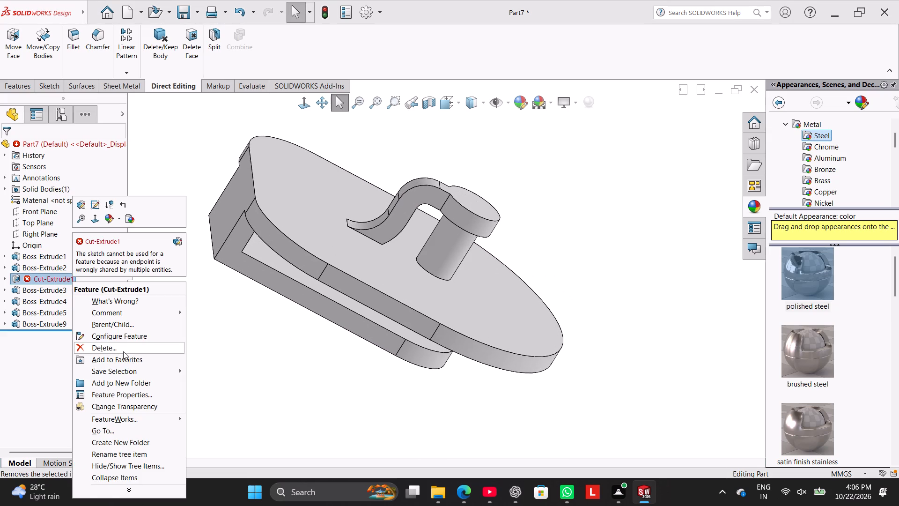
click(123, 351)
click(507, 178)
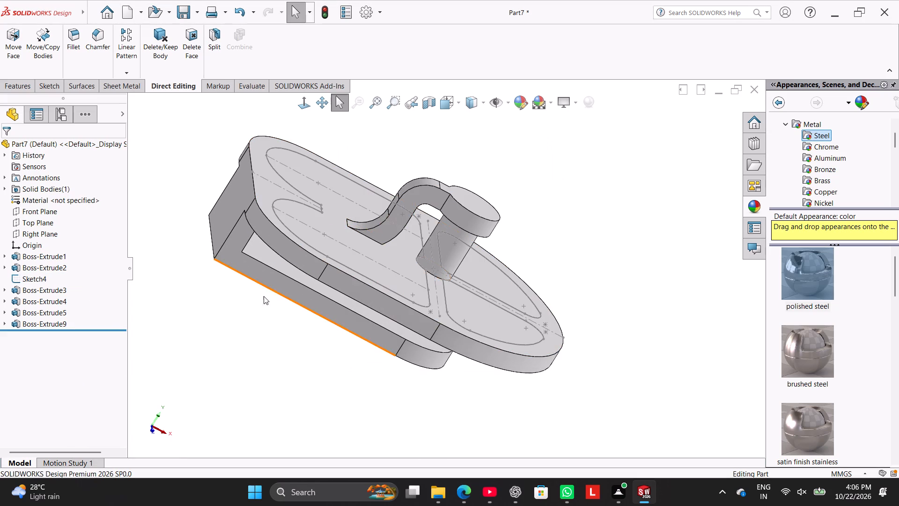
Cut-extrude Sketch4's merged arm-side pocket region 10 mm using Mid Plane.
middle_drag(263, 318, 238, 328)
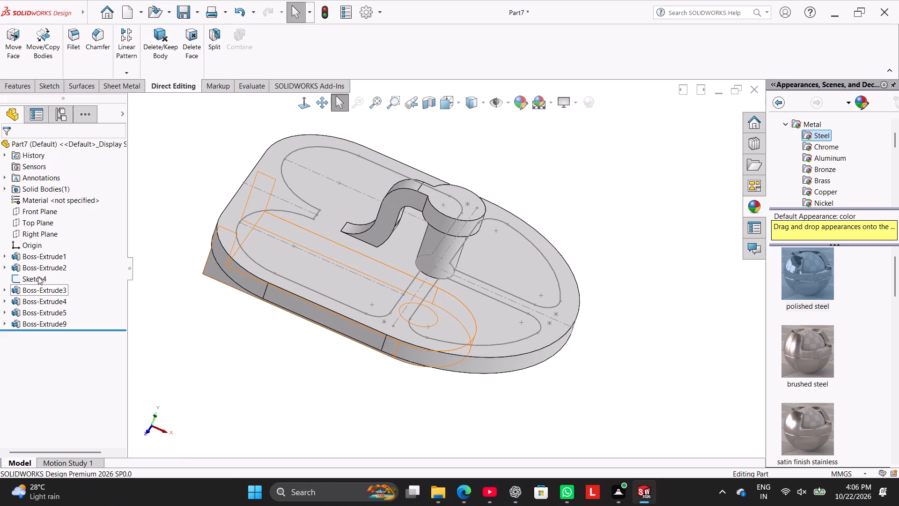
click(38, 276)
click(44, 86)
click(24, 82)
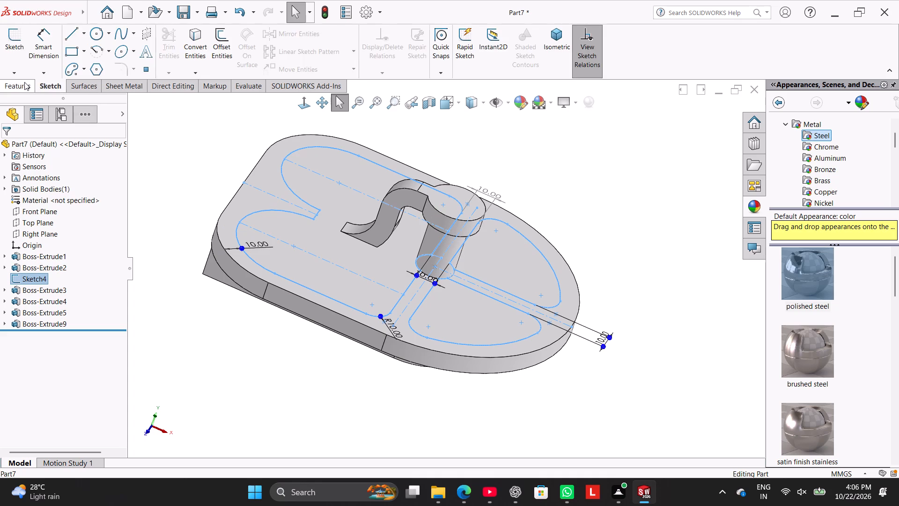
click(164, 45)
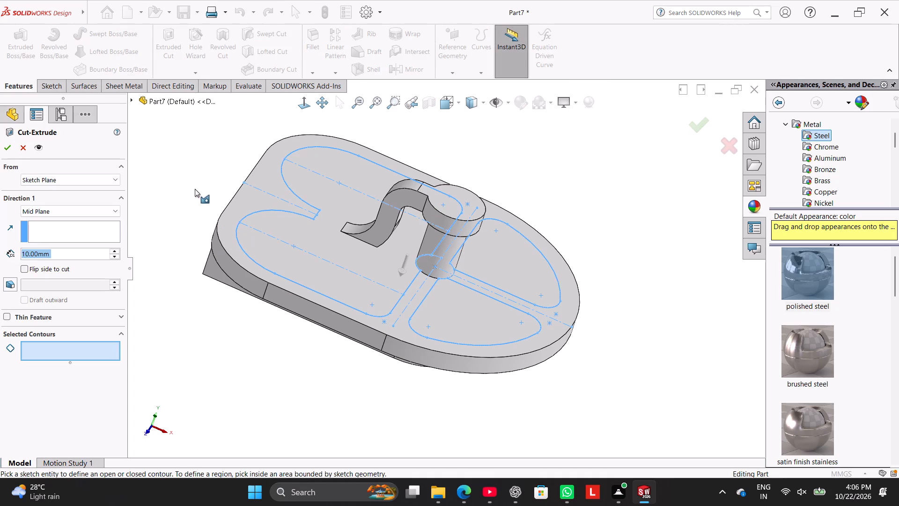
click(91, 352)
click(302, 273)
middle_drag(221, 369, 232, 386)
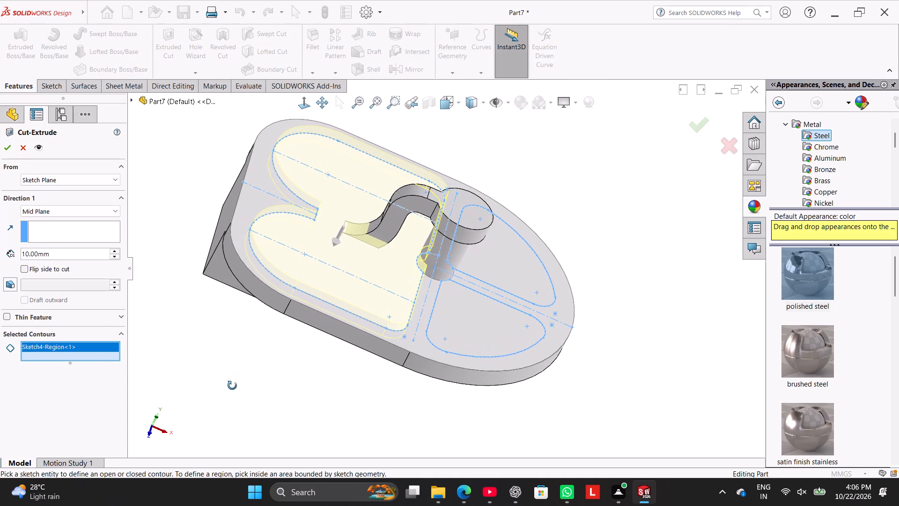
middle_drag(232, 386, 230, 359)
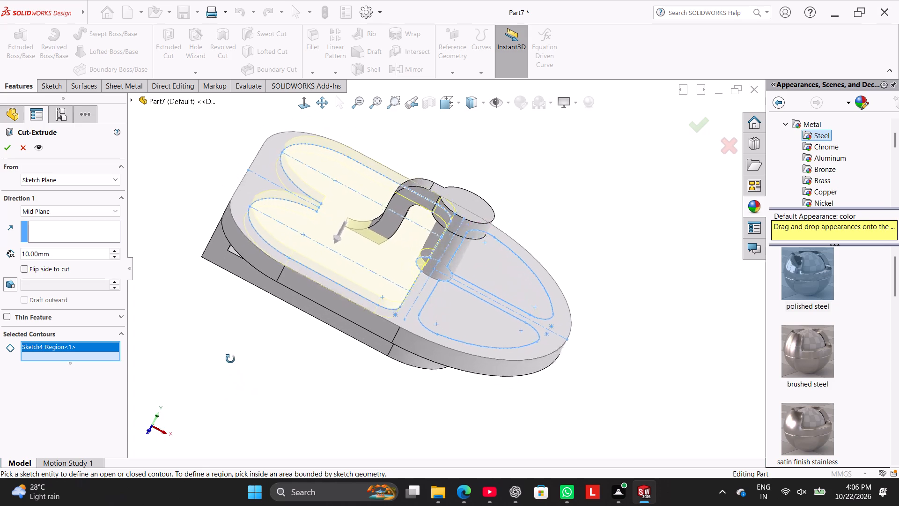
middle_drag(230, 359, 220, 399)
click(7, 146)
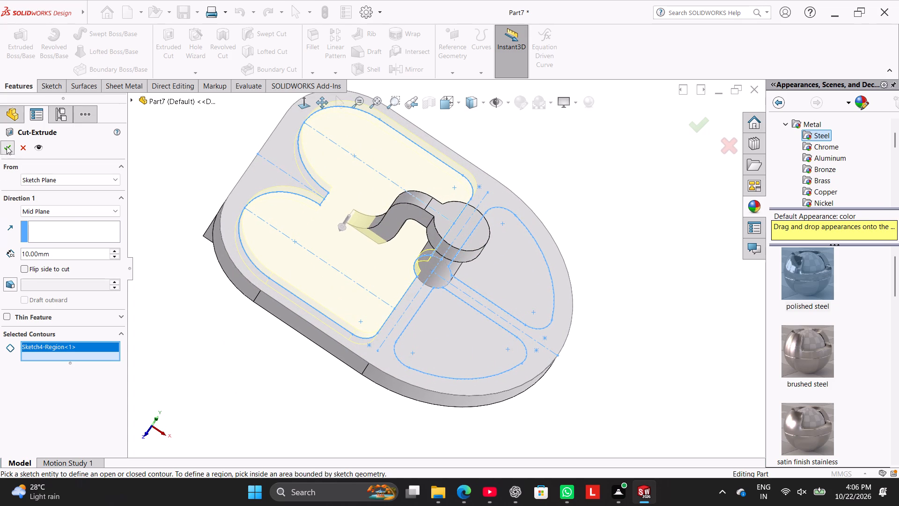
Set the Direction 1 end condition of Cut-Extrude2 to Blind.
click(200, 310)
middle_drag(207, 322, 228, 306)
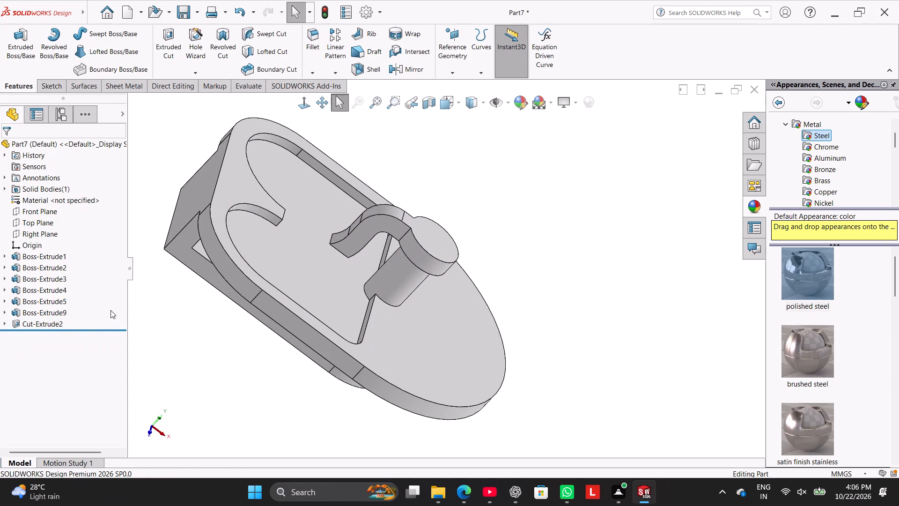
right_click(54, 326)
click(69, 273)
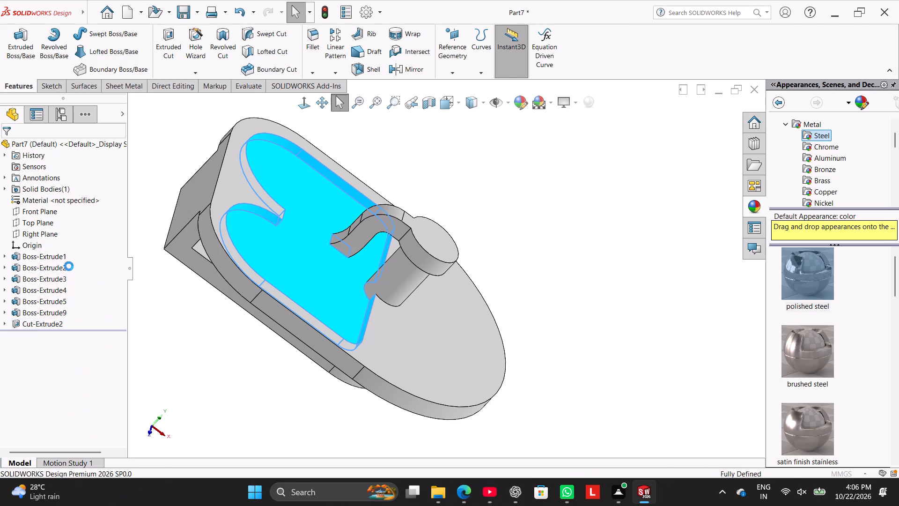
click(78, 210)
click(80, 219)
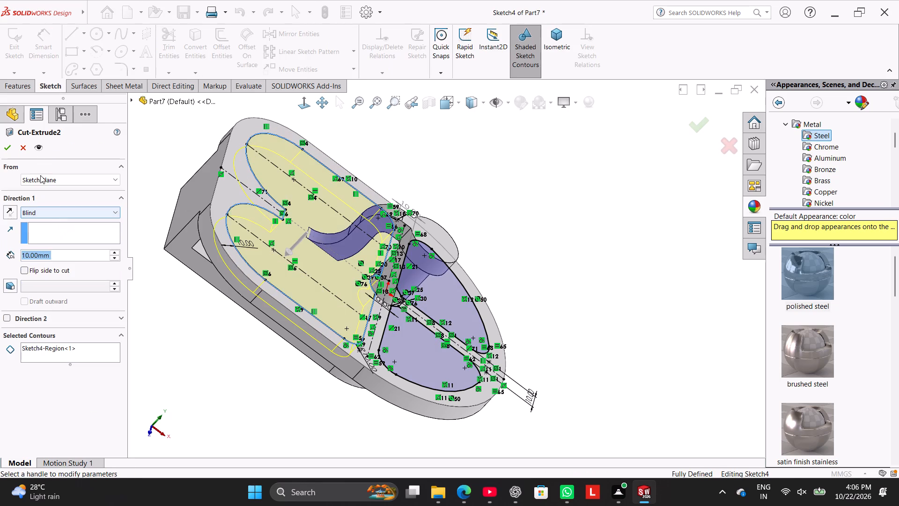
click(10, 148)
Examine the merged pocket, the arm's free end and the central cylinder from several angles.
click(220, 361)
middle_drag(216, 361, 201, 353)
right_drag(194, 351, 195, 350)
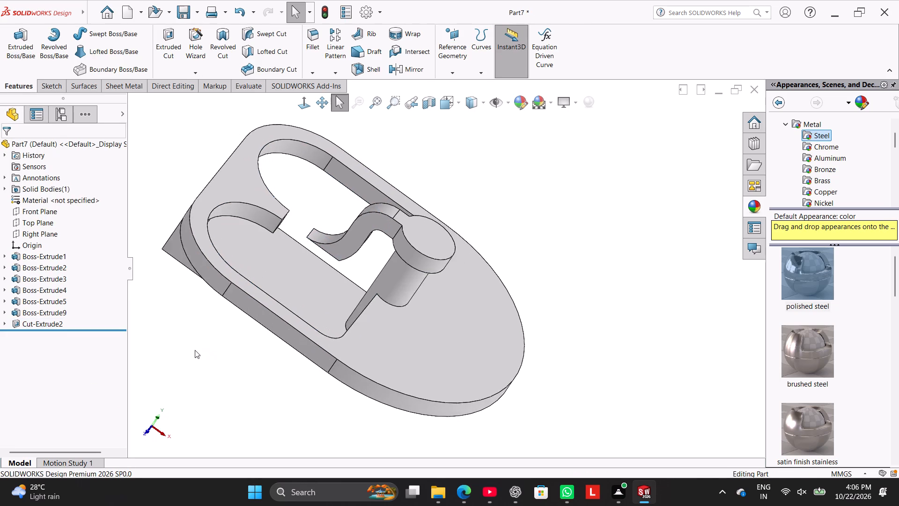
right_drag(195, 350, 357, 252)
middle_drag(300, 342, 322, 371)
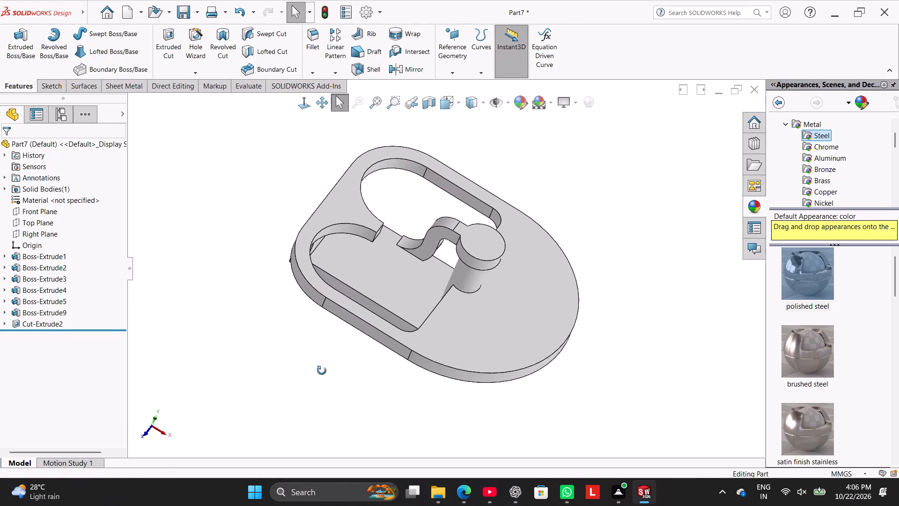
middle_drag(322, 371, 333, 327)
middle_drag(201, 321, 212, 340)
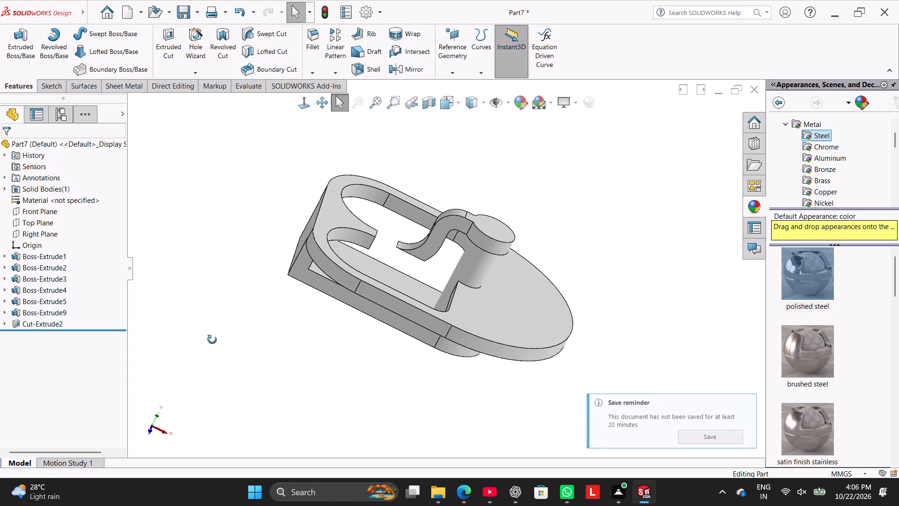
middle_drag(212, 340, 212, 318)
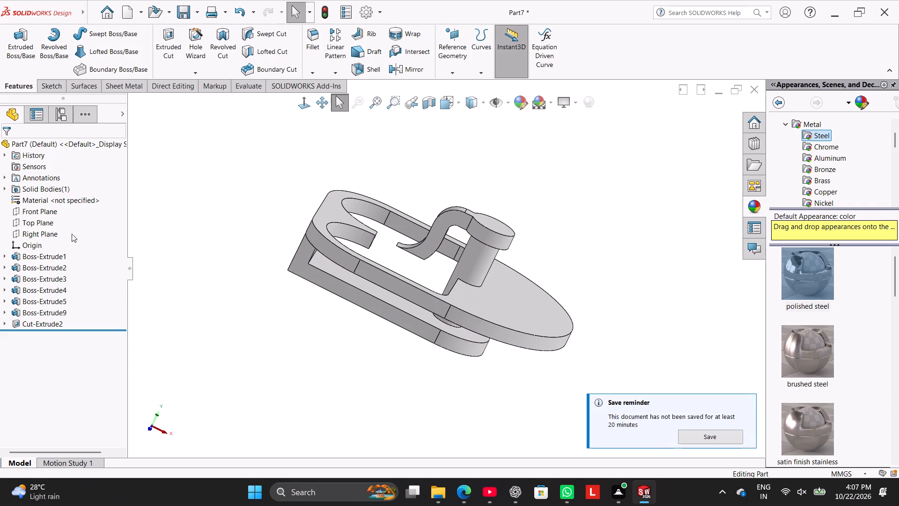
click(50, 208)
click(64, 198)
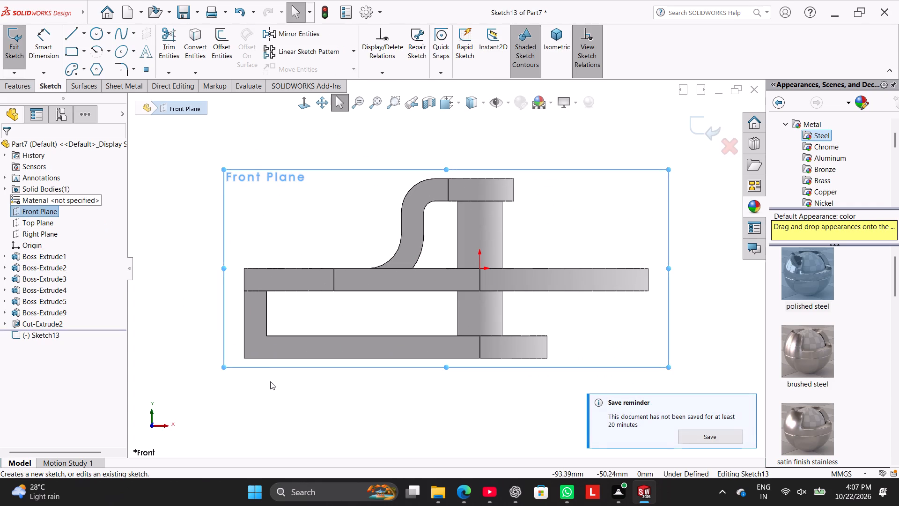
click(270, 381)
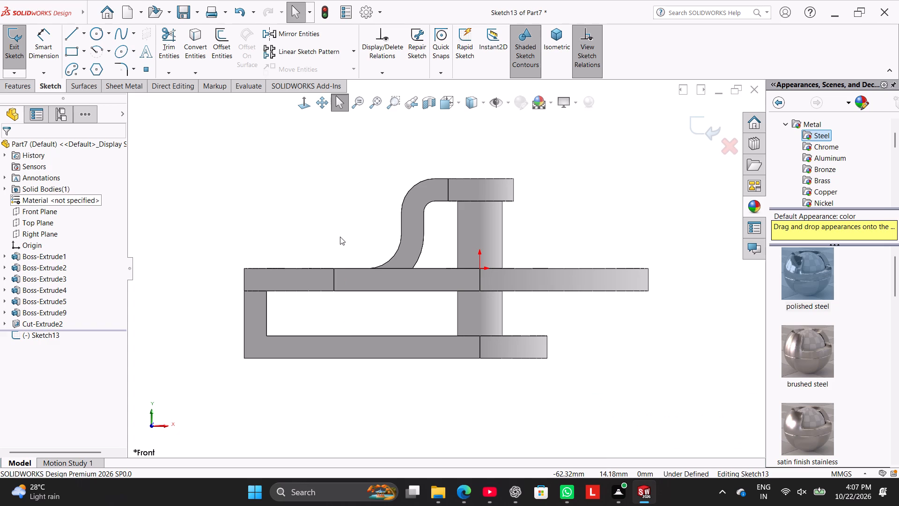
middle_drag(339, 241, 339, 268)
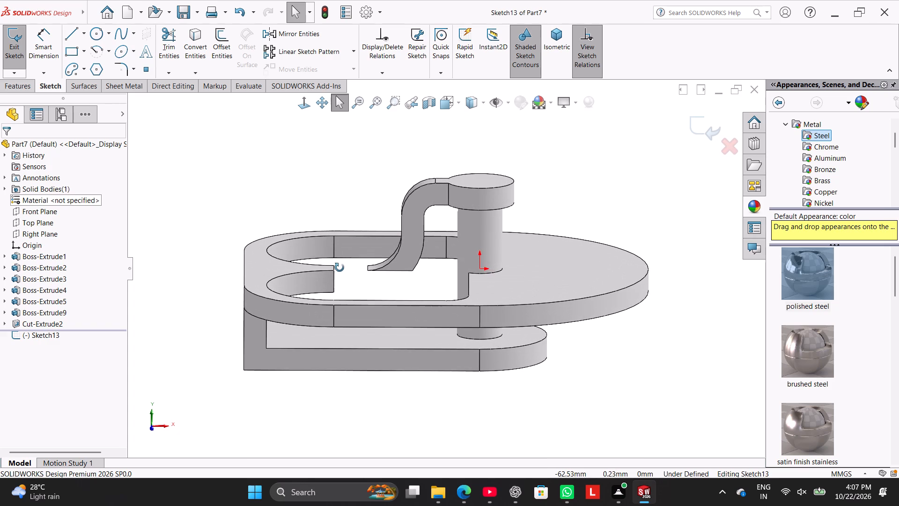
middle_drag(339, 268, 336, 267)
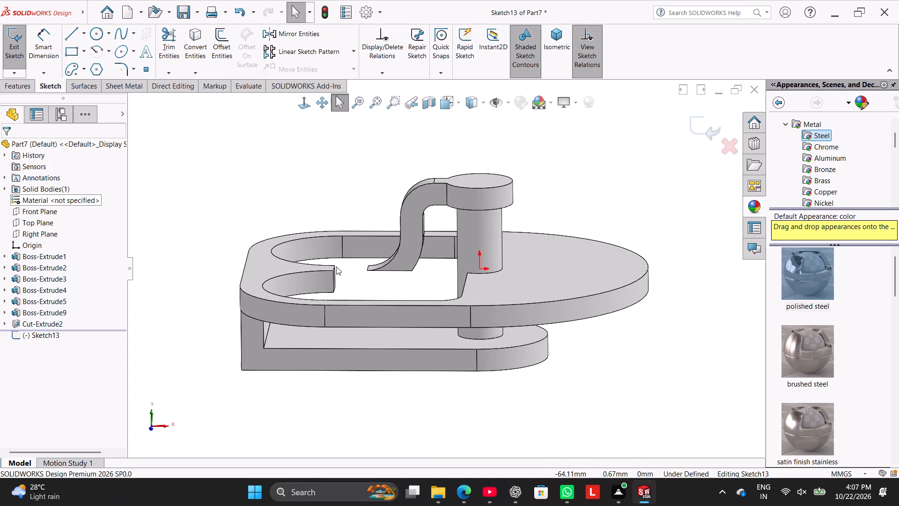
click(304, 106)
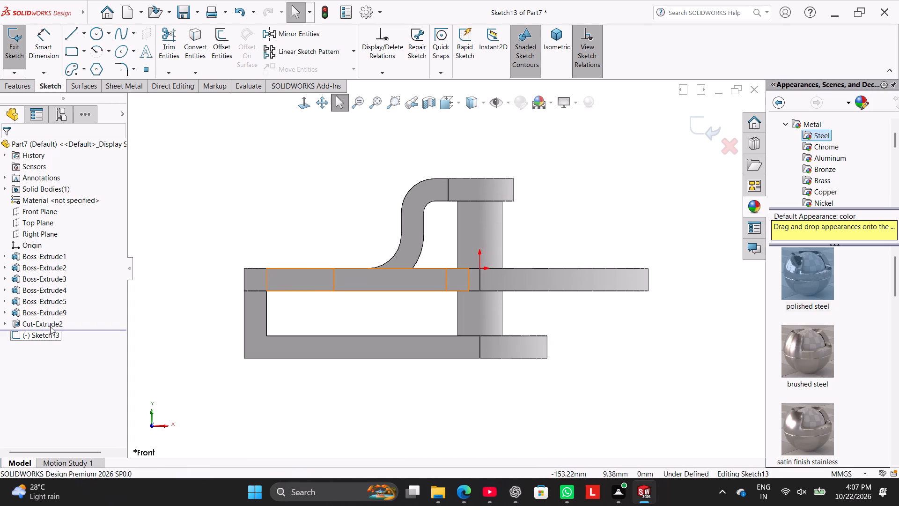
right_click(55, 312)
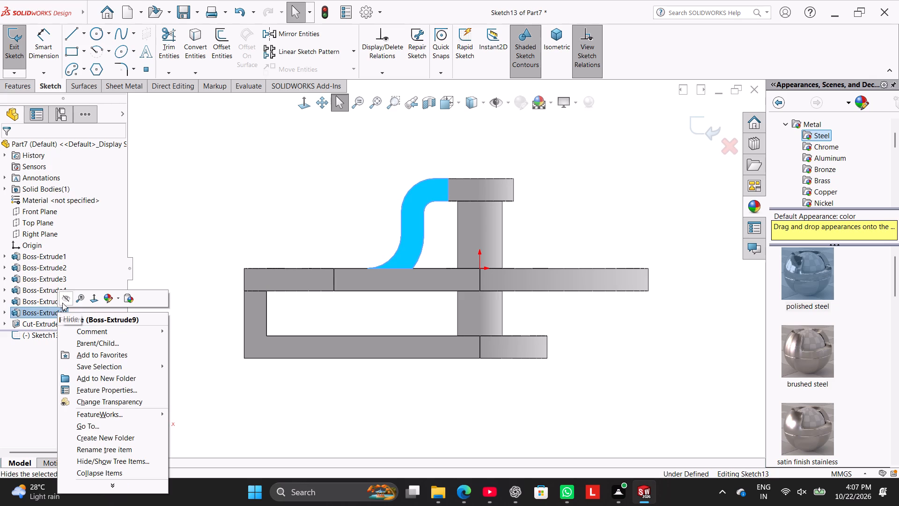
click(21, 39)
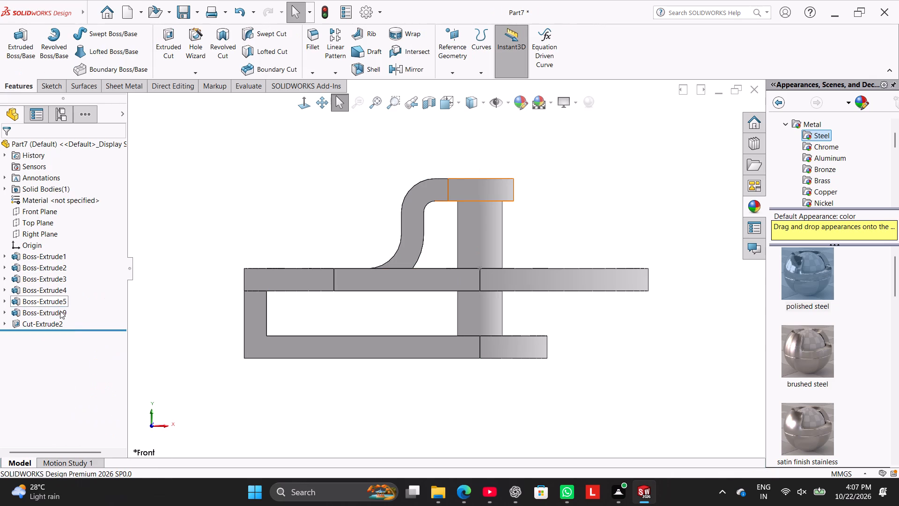
Open the curved arm's profile sketch under Boss-Extrude9 for editing.
right_click(60, 311)
click(82, 275)
click(234, 235)
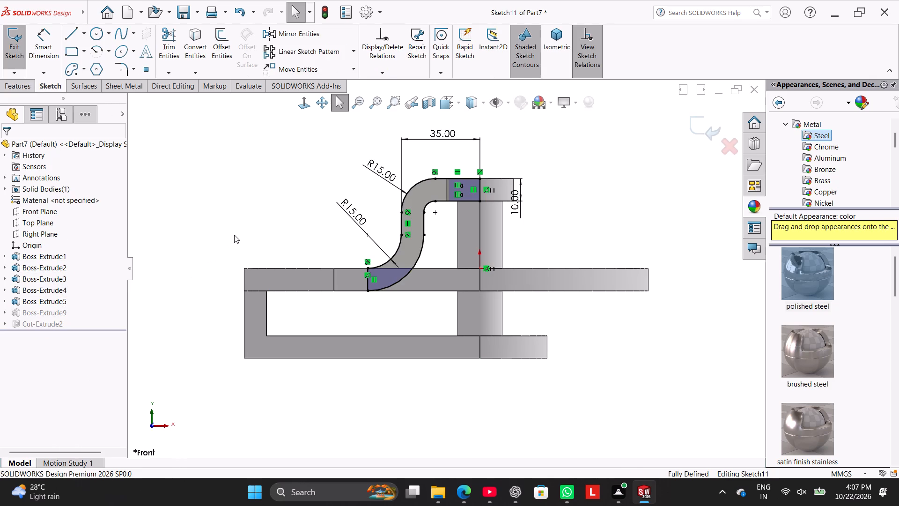
scroll(374, 306, down, 3)
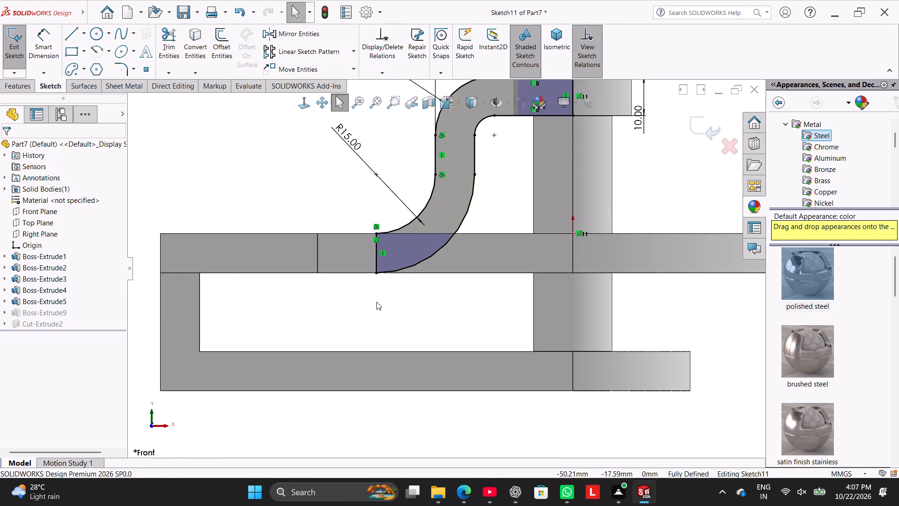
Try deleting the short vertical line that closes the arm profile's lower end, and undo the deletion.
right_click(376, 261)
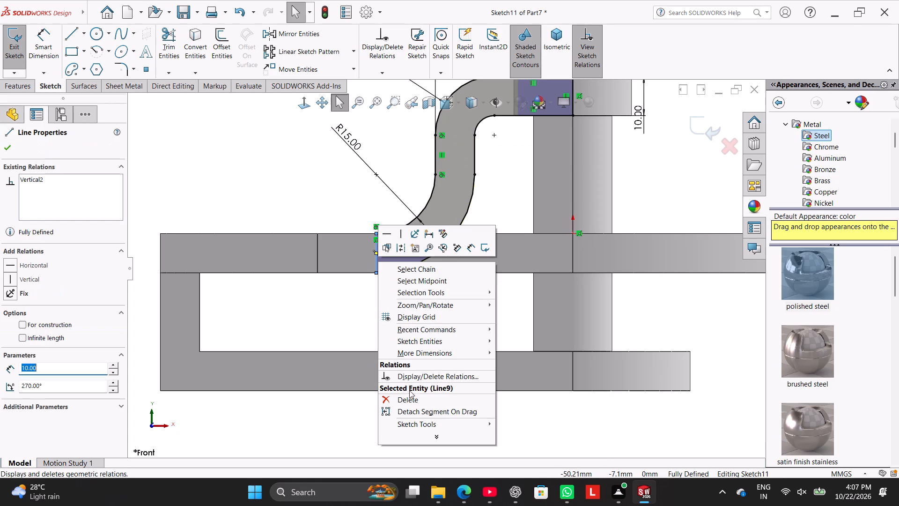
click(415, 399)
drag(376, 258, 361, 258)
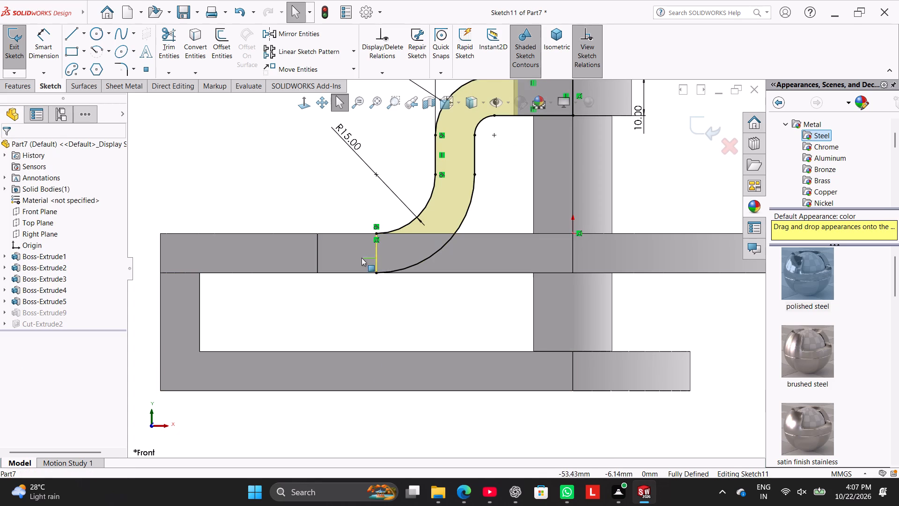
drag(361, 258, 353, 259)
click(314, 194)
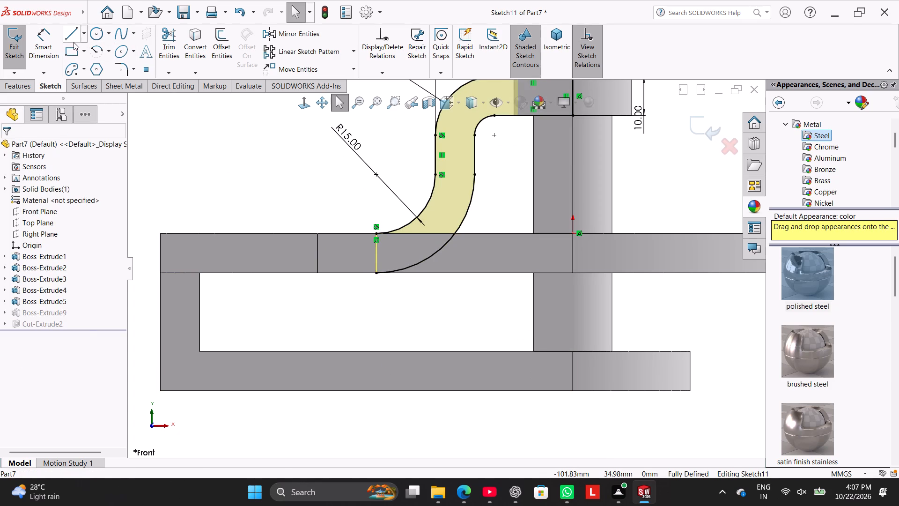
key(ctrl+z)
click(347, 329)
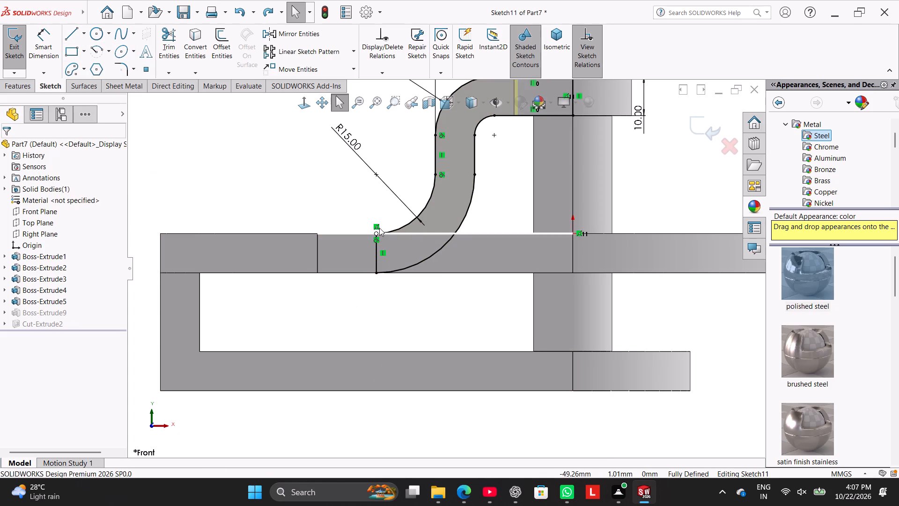
Delete the relation tying the arm profile's lower end point to the plate's upper edge and try stretching the end line outward.
right_click(376, 225)
click(395, 333)
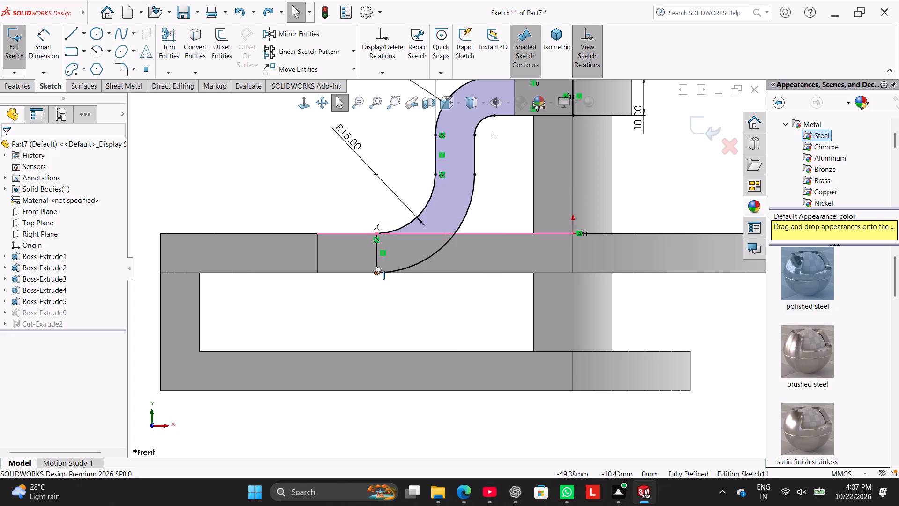
right_click(377, 229)
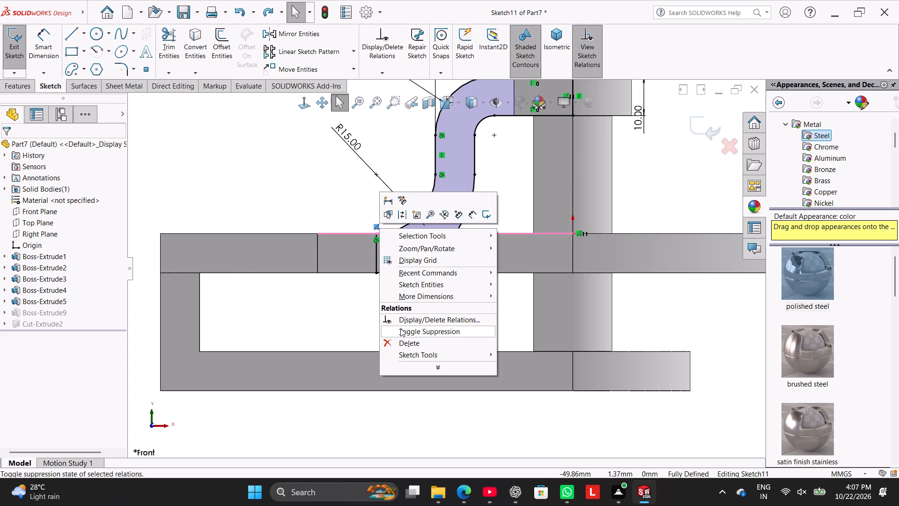
click(408, 338)
drag(376, 262, 338, 263)
click(332, 171)
scroll(397, 247, up, 1)
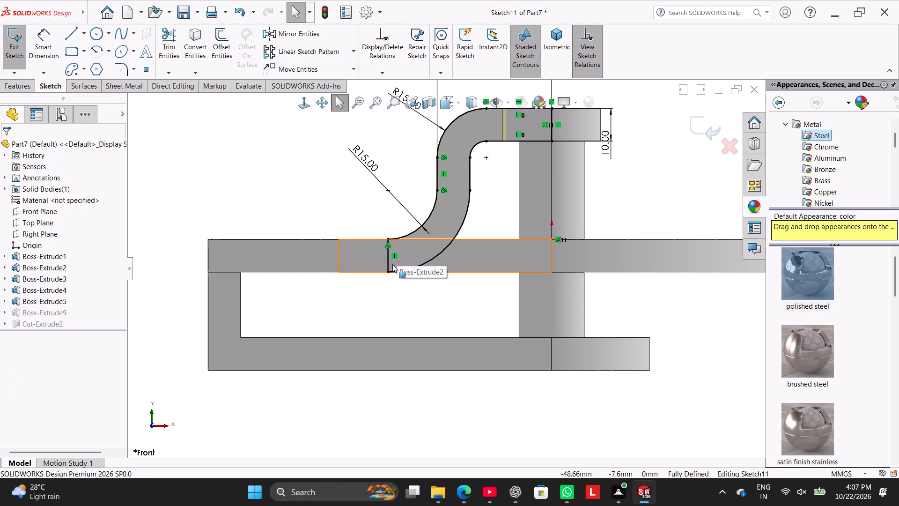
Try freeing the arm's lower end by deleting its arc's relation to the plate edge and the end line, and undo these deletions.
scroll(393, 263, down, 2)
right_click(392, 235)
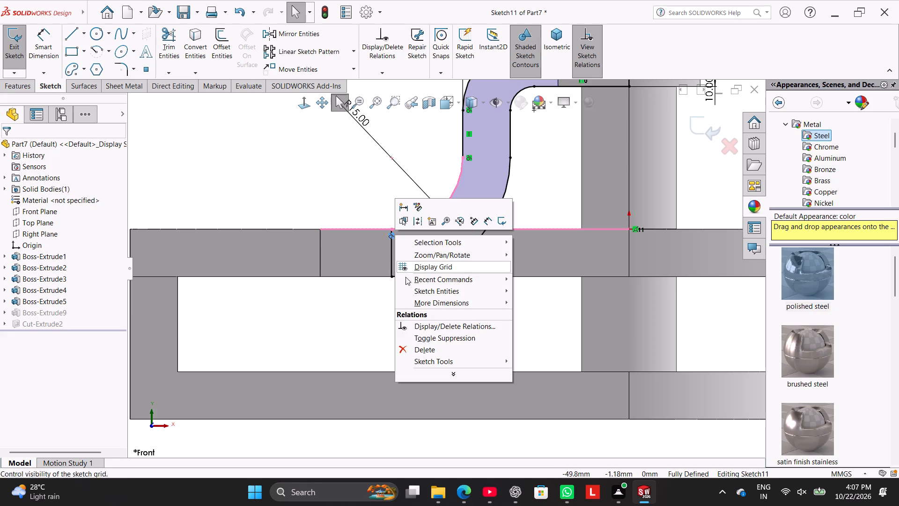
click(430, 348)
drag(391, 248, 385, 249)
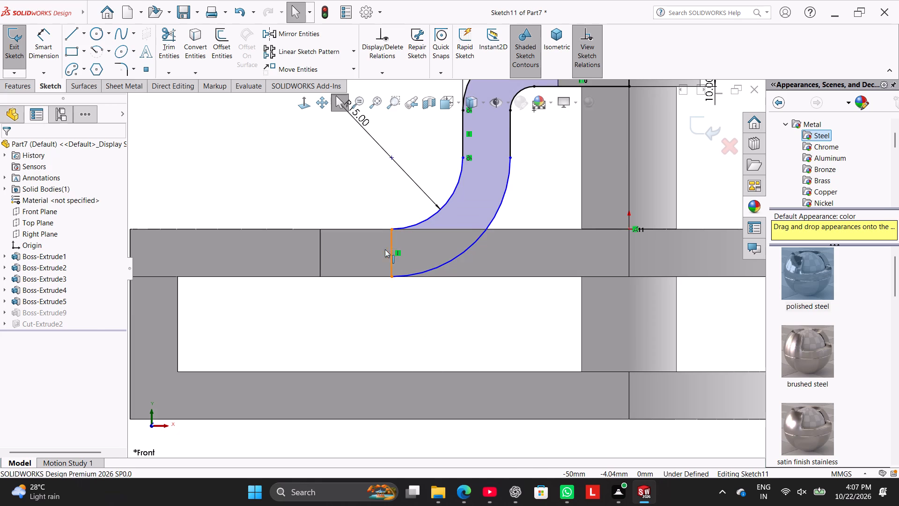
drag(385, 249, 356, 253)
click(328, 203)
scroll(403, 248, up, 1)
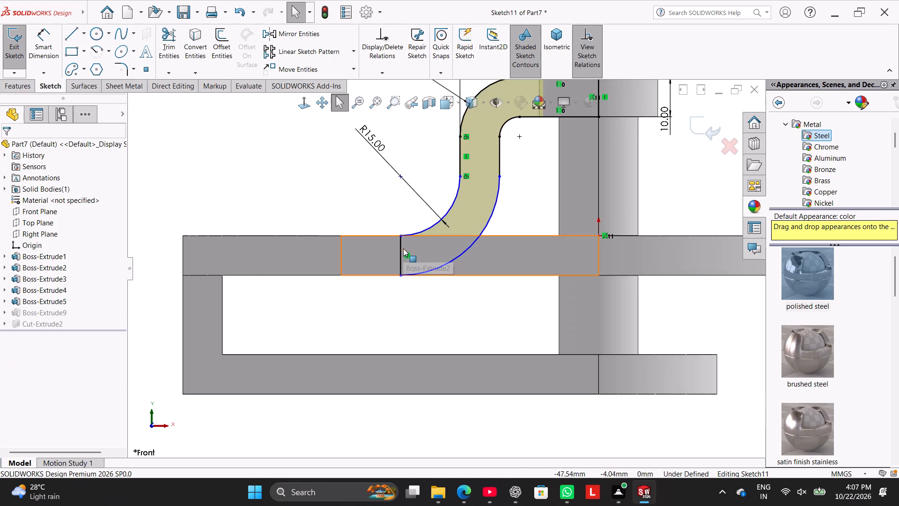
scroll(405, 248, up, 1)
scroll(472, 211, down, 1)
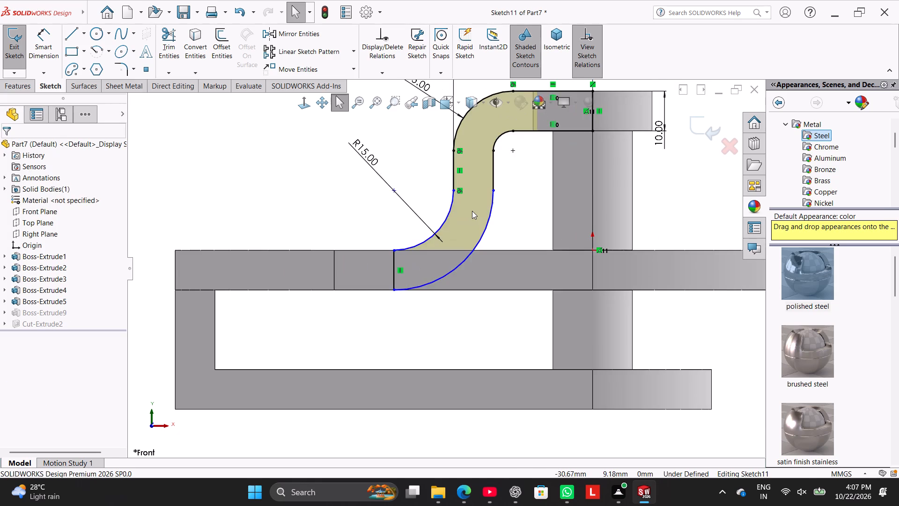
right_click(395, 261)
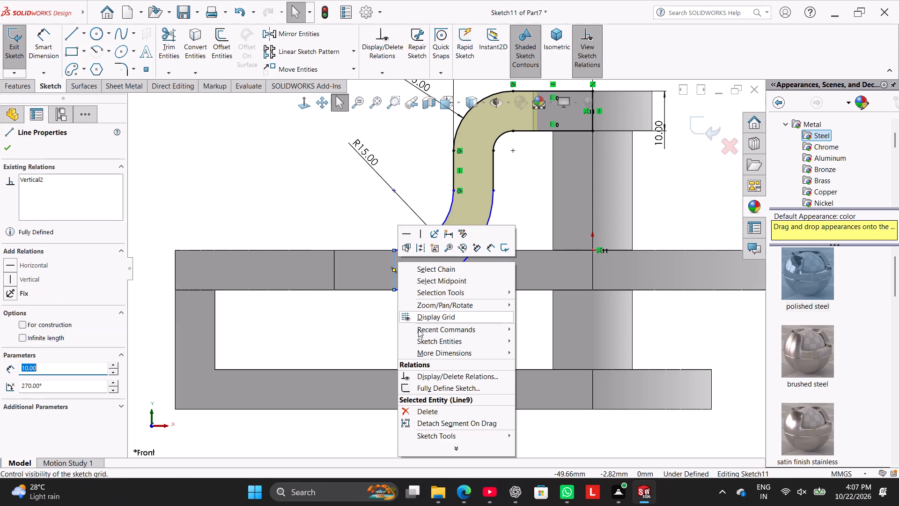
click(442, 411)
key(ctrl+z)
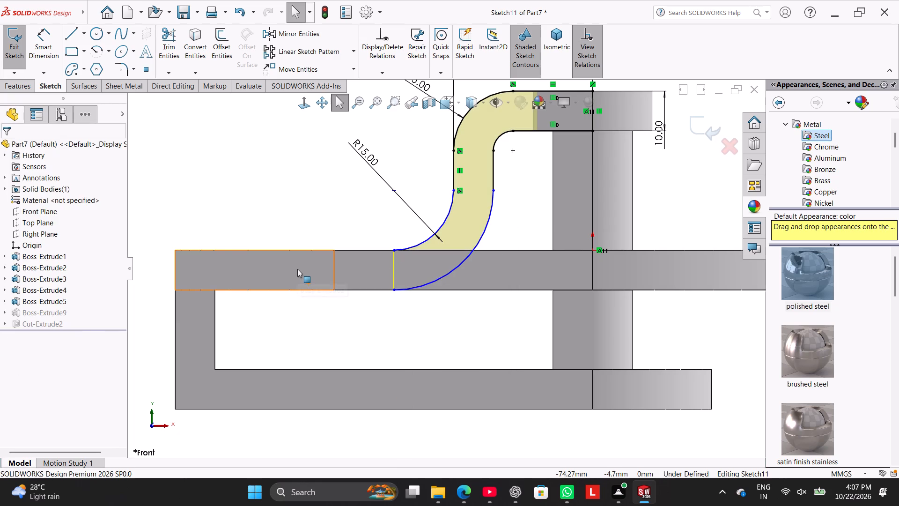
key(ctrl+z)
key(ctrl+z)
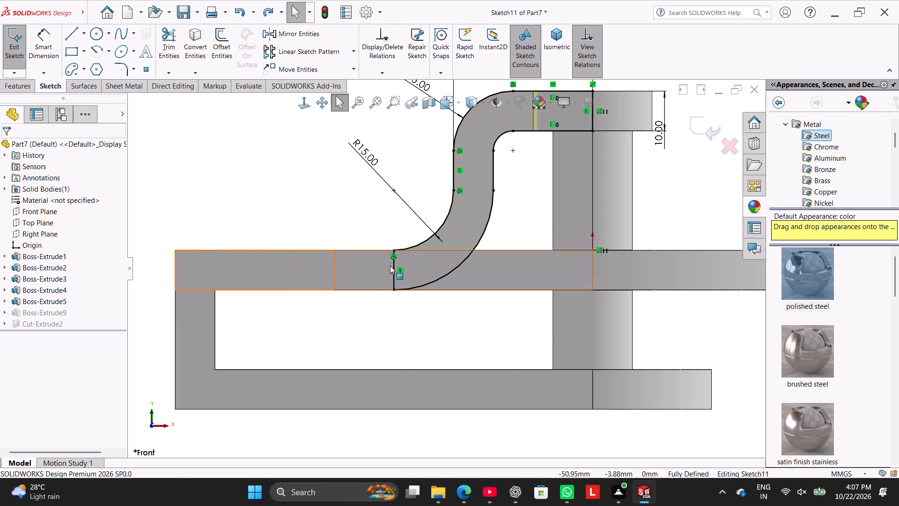
Replace the arm profile's closing vertical line with three lines extending its lower end to the plate's vertical edge, and delete the stray line.
right_click(394, 263)
click(441, 401)
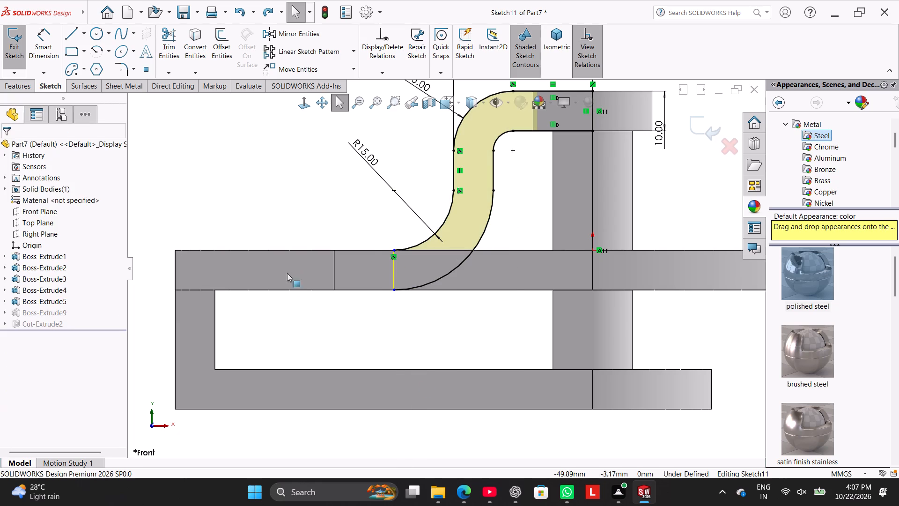
click(69, 38)
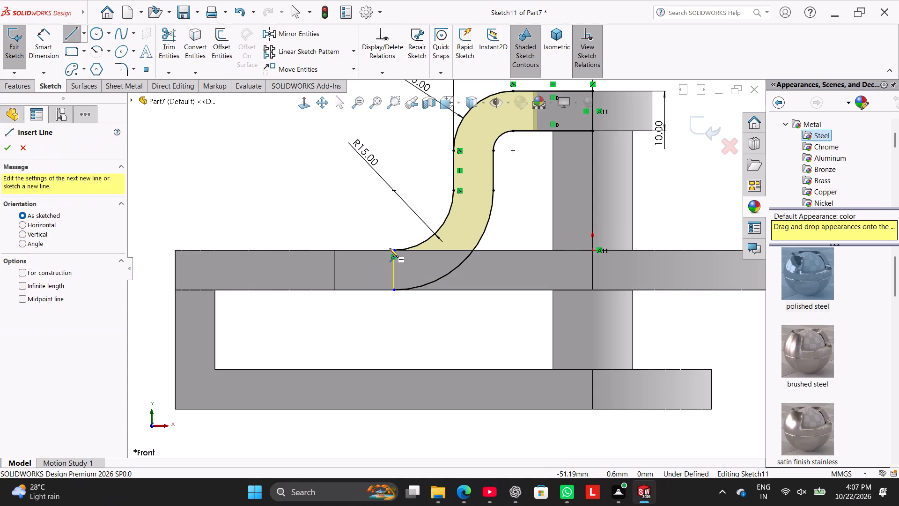
click(394, 252)
click(334, 250)
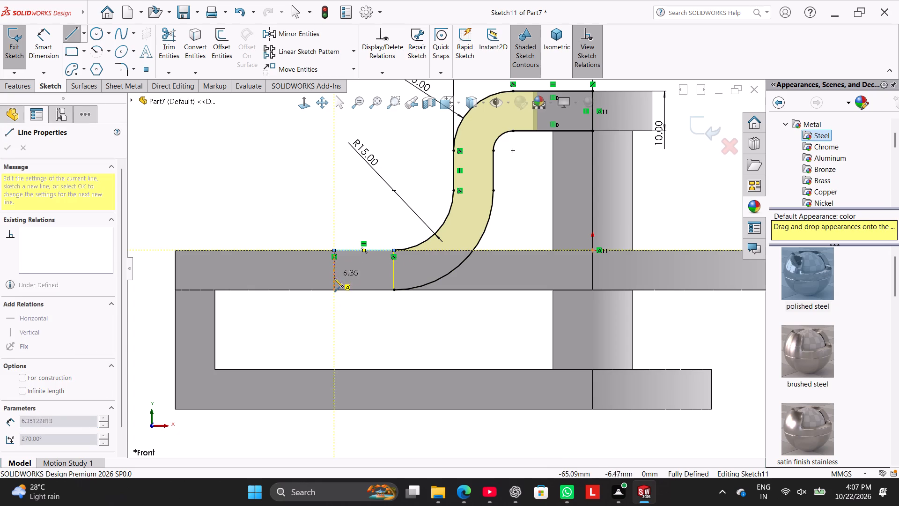
click(334, 290)
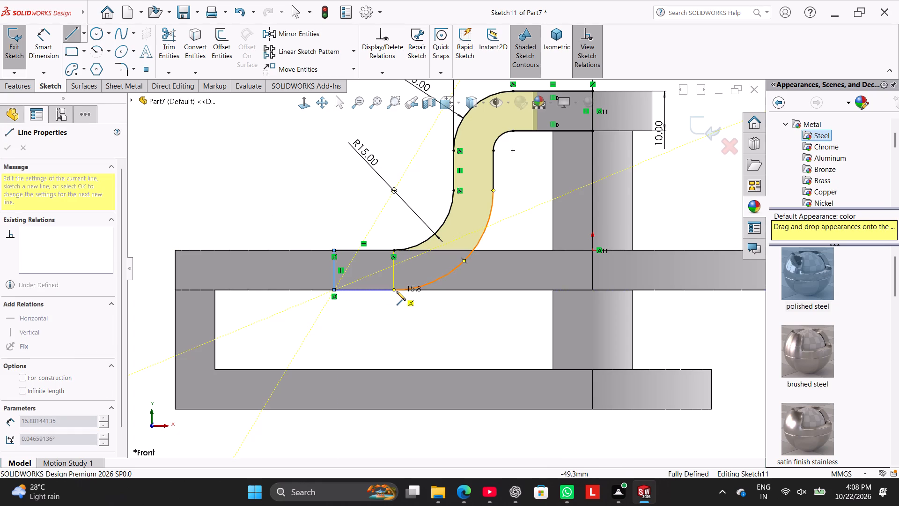
click(394, 291)
right_click(276, 194)
click(504, 245)
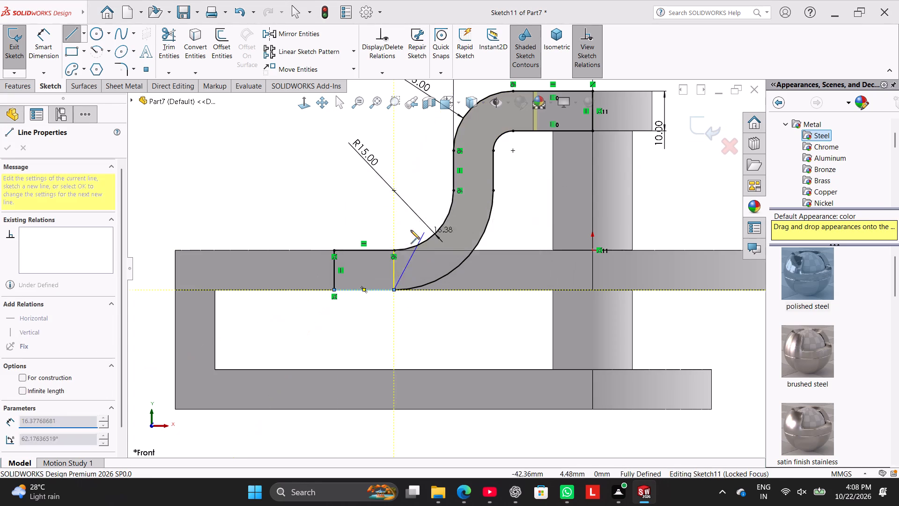
right_click(303, 194)
click(331, 206)
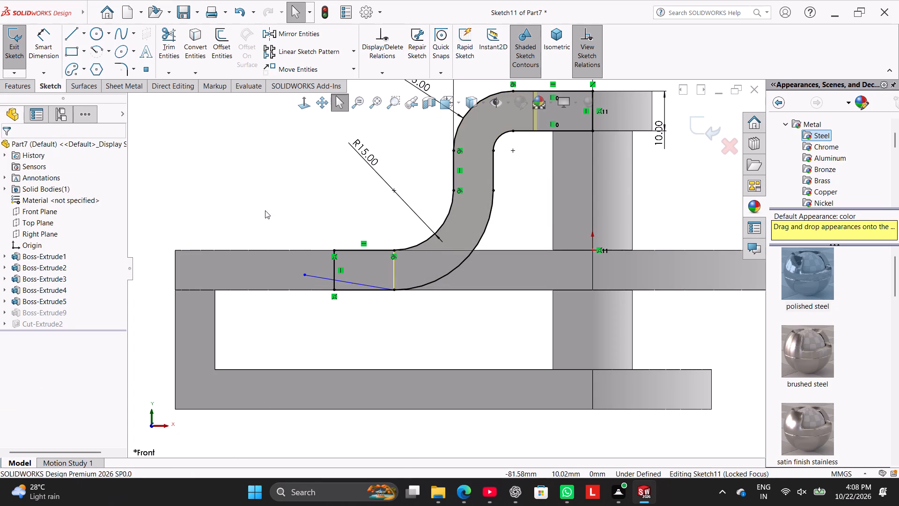
right_click(265, 211)
click(249, 202)
right_click(320, 278)
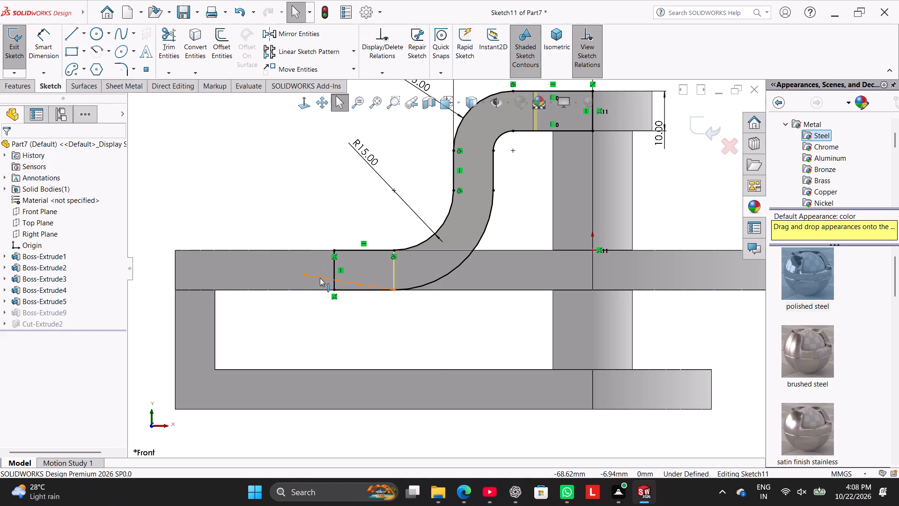
click(369, 412)
Exit the arm profile sketch and delete the Boss-Extrude9 feature while keeping its sketch.
scroll(390, 287, down, 3)
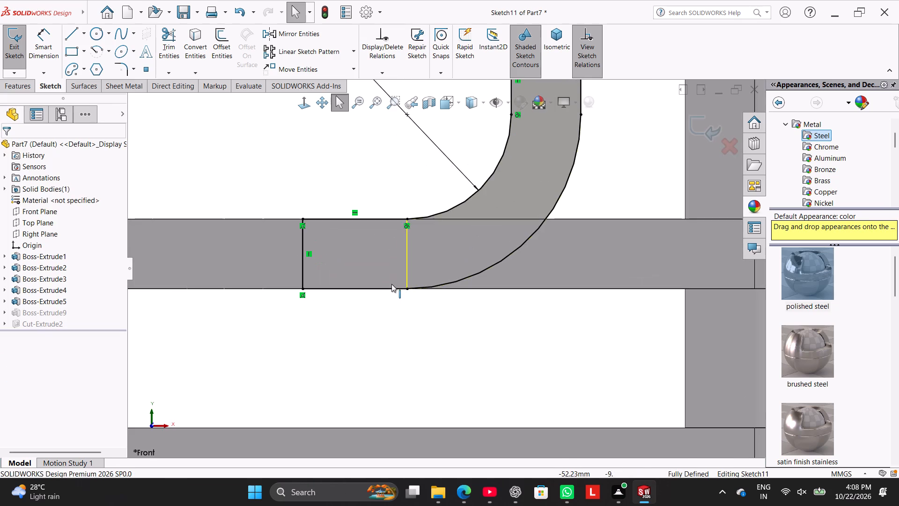
scroll(393, 282, up, 3)
middle_drag(368, 204, 370, 230)
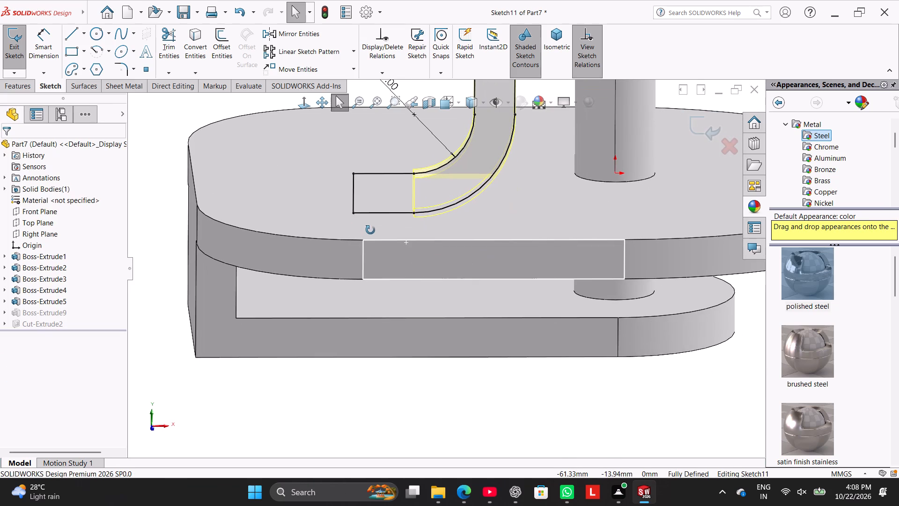
middle_drag(370, 230, 359, 207)
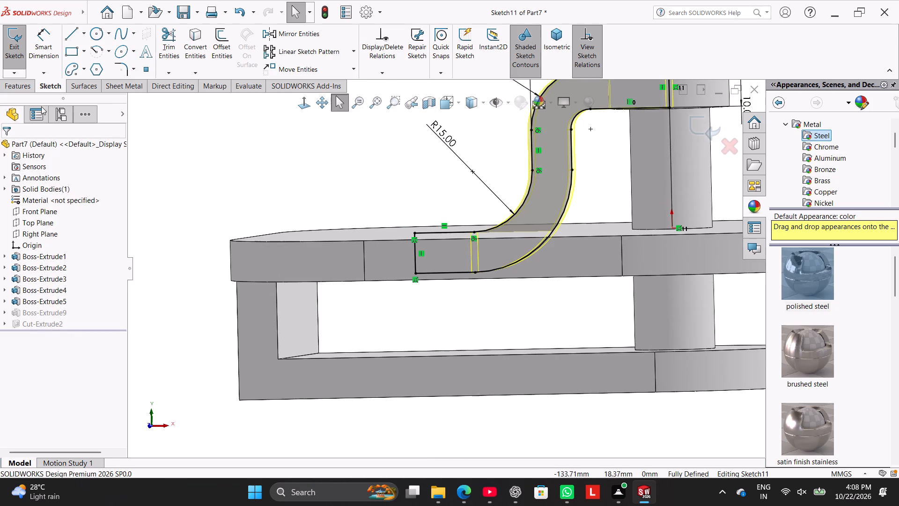
click(21, 53)
middle_drag(303, 197, 312, 236)
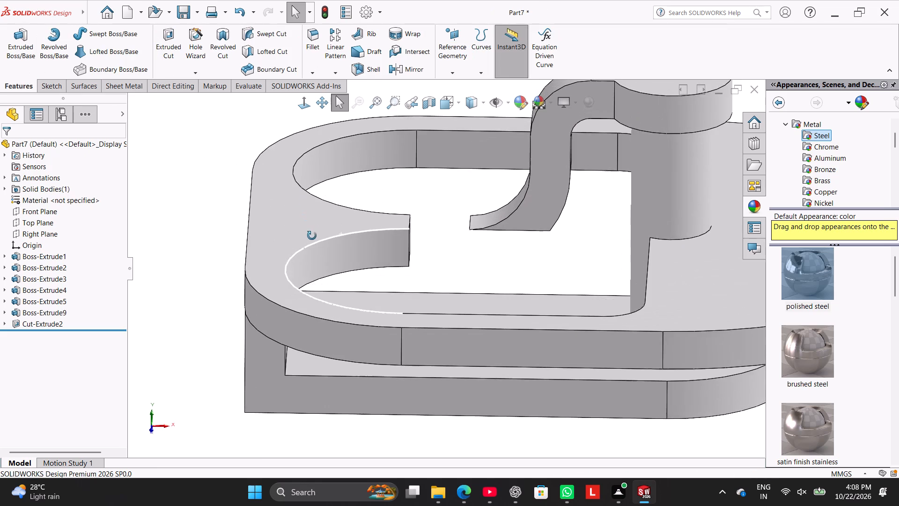
middle_drag(312, 236, 304, 215)
right_click(56, 311)
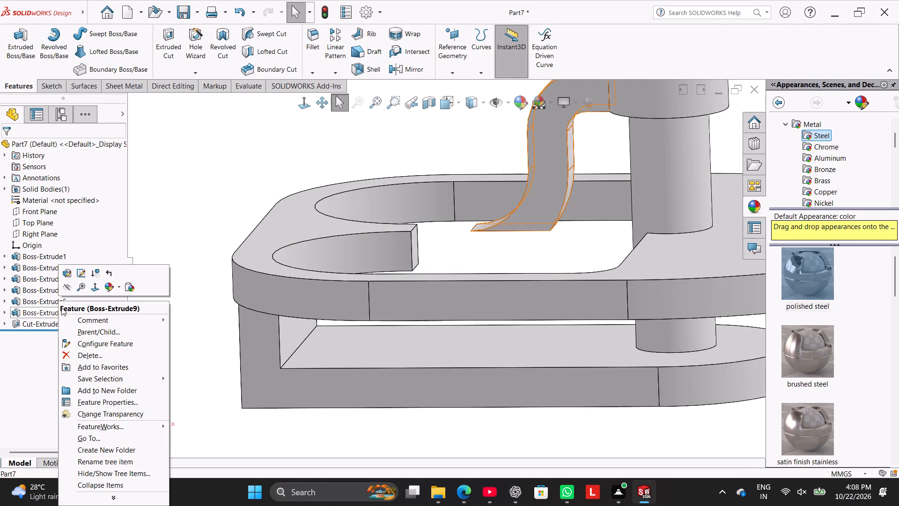
click(92, 359)
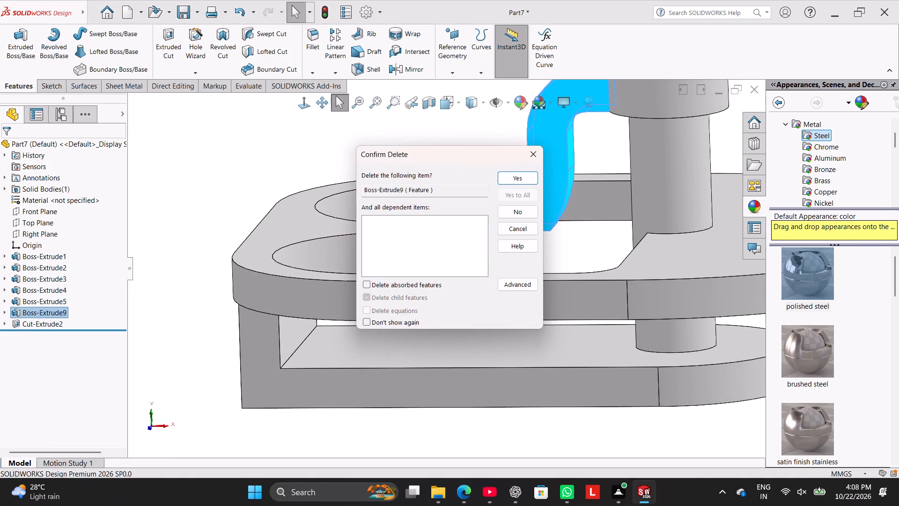
click(513, 179)
Extrude the extended arm profile in Sketch11 by 10 mm about the mid plane, merged with the body.
middle_drag(225, 199, 231, 216)
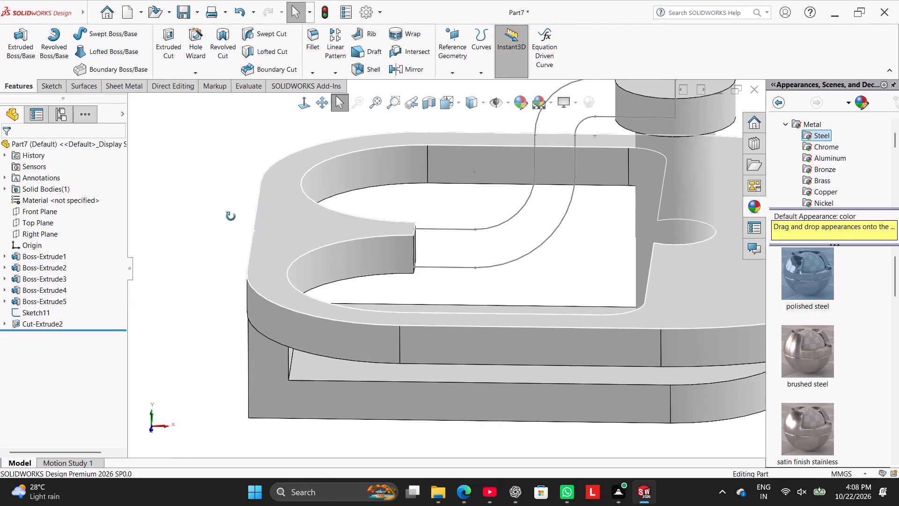
middle_drag(231, 216, 230, 216)
click(28, 79)
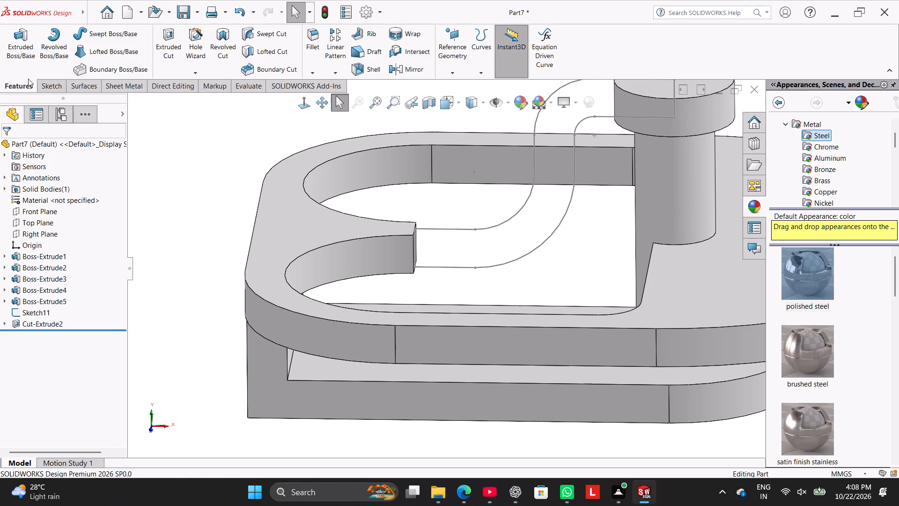
click(30, 46)
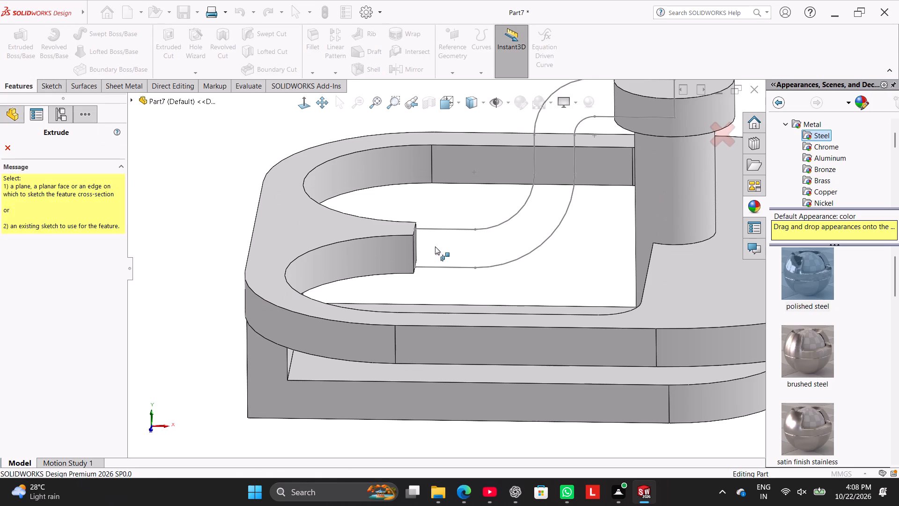
click(435, 246)
click(528, 201)
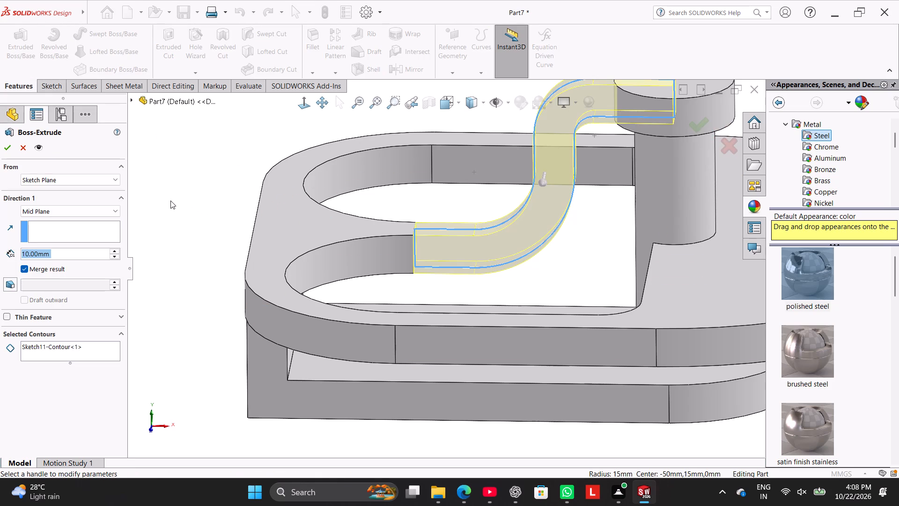
middle_drag(170, 214, 166, 254)
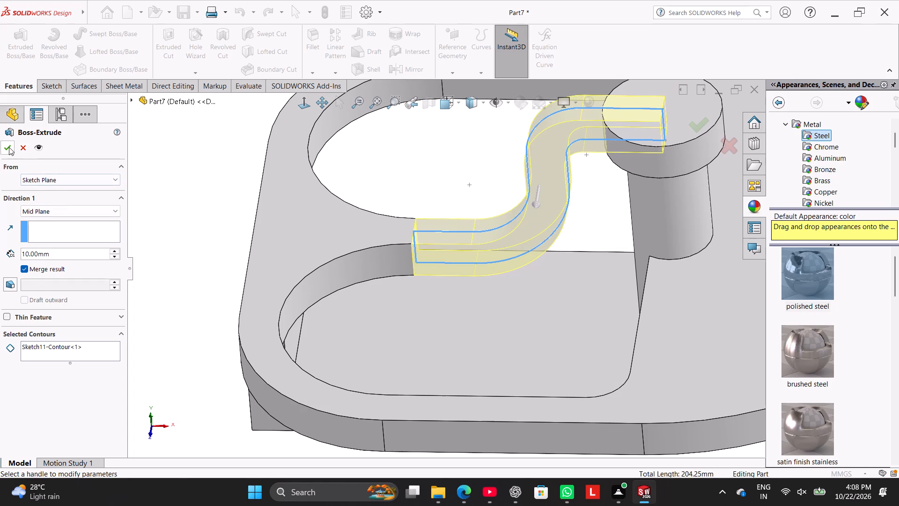
click(9, 147)
click(160, 174)
Open the pocket sketch under Cut-Extrude2 for editing.
middle_drag(205, 241, 214, 266)
scroll(214, 266, down, 1)
right_drag(189, 273, 335, 187)
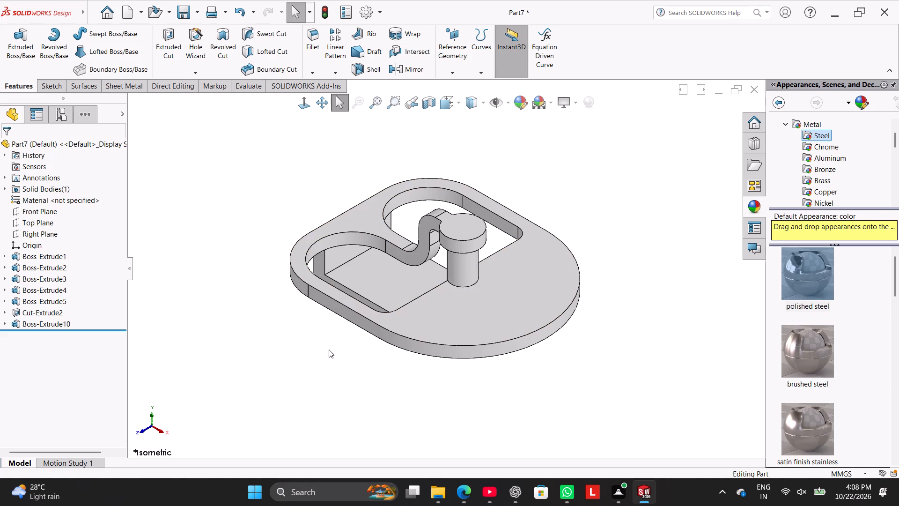
right_click(42, 312)
click(70, 274)
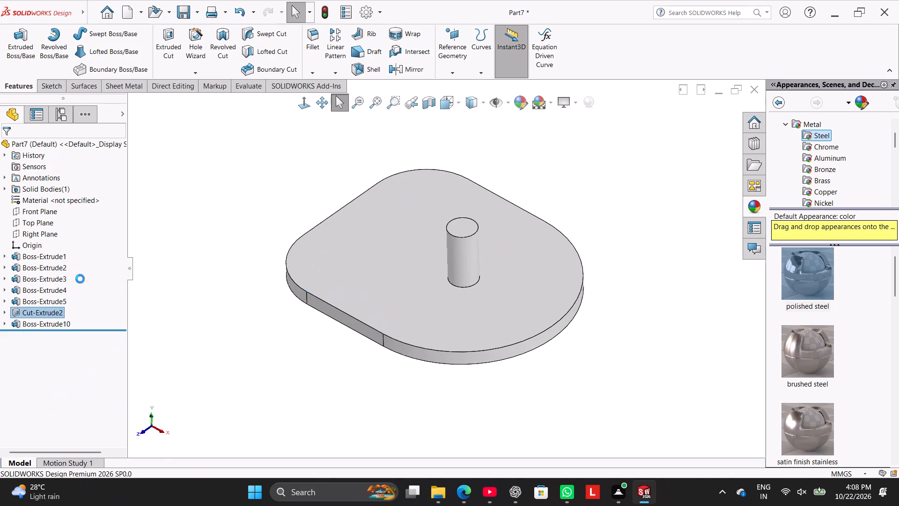
scroll(523, 336, up, 1)
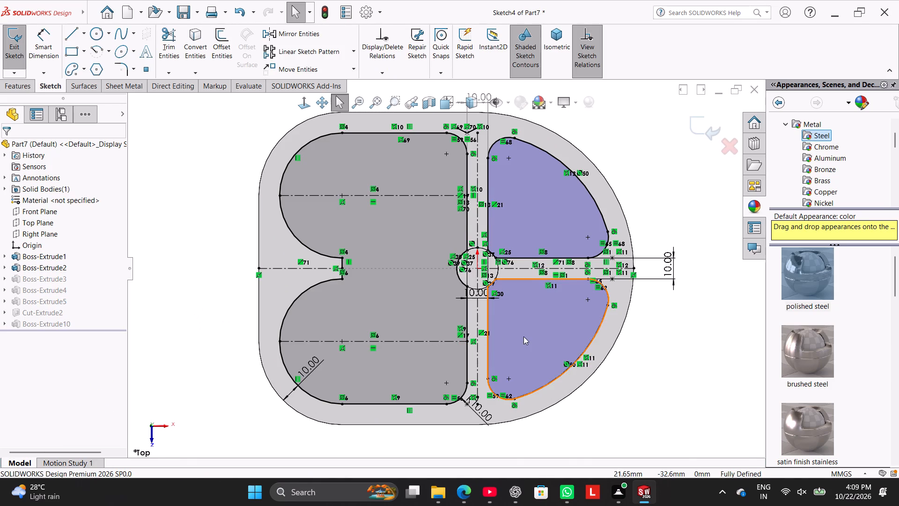
scroll(525, 336, down, 1)
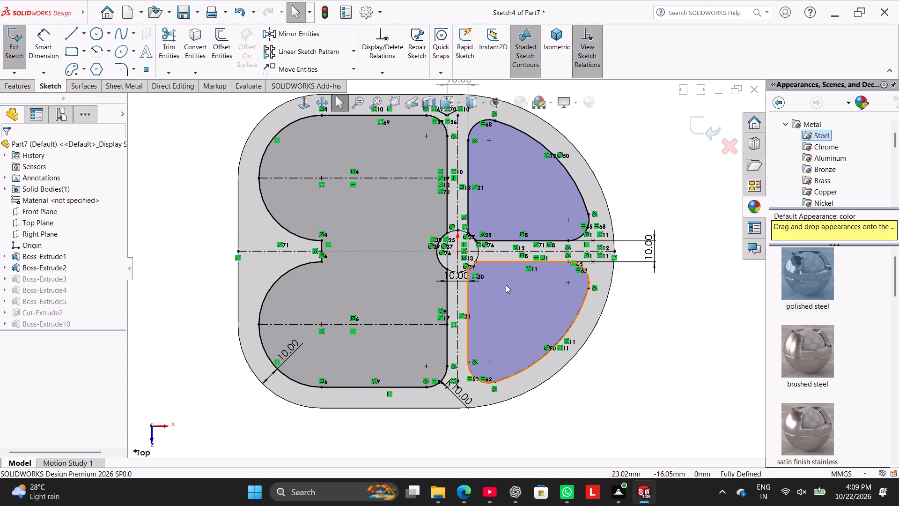
Draw a vertical line across the horizontal rib, joining the outer fillet ends of the two pockets on the plate's round side.
click(70, 27)
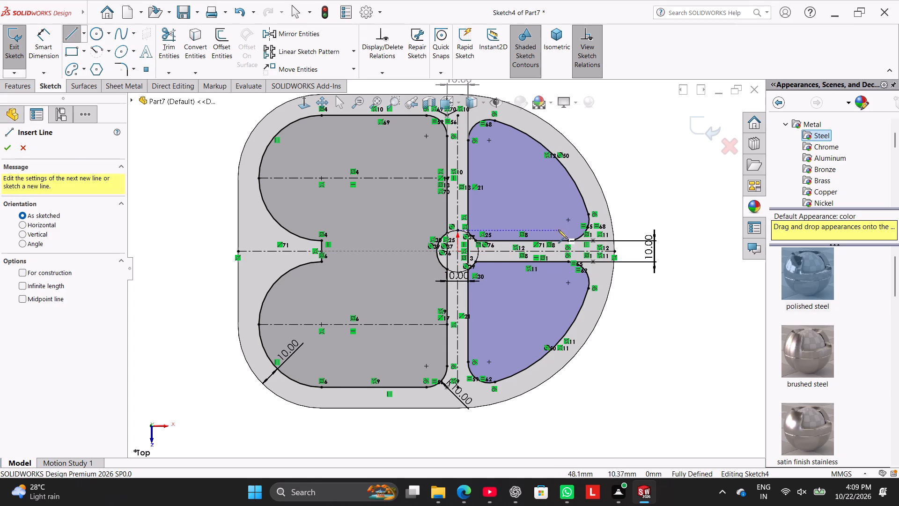
scroll(563, 237, down, 3)
click(553, 251)
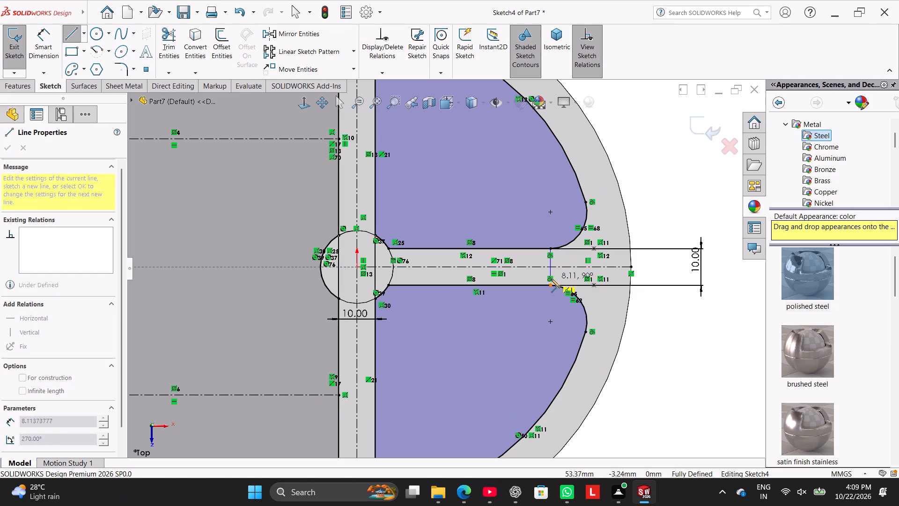
click(550, 283)
right_click(654, 155)
click(671, 160)
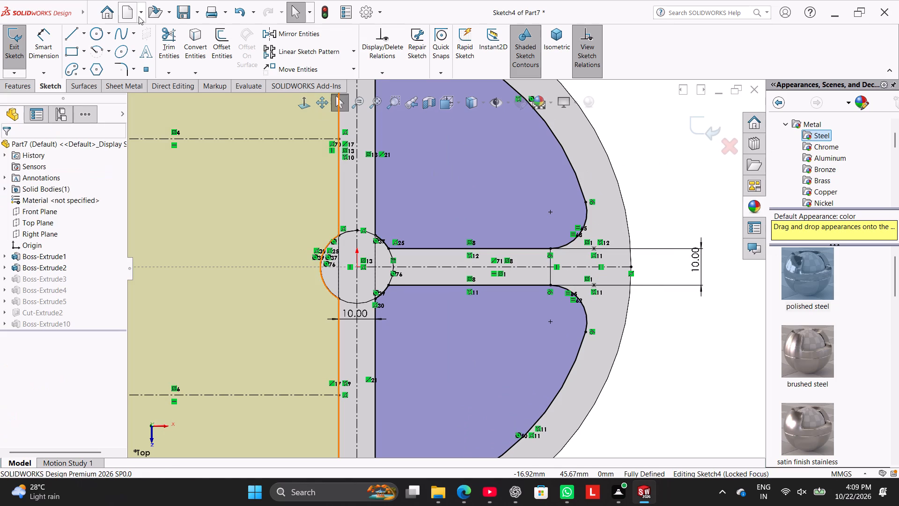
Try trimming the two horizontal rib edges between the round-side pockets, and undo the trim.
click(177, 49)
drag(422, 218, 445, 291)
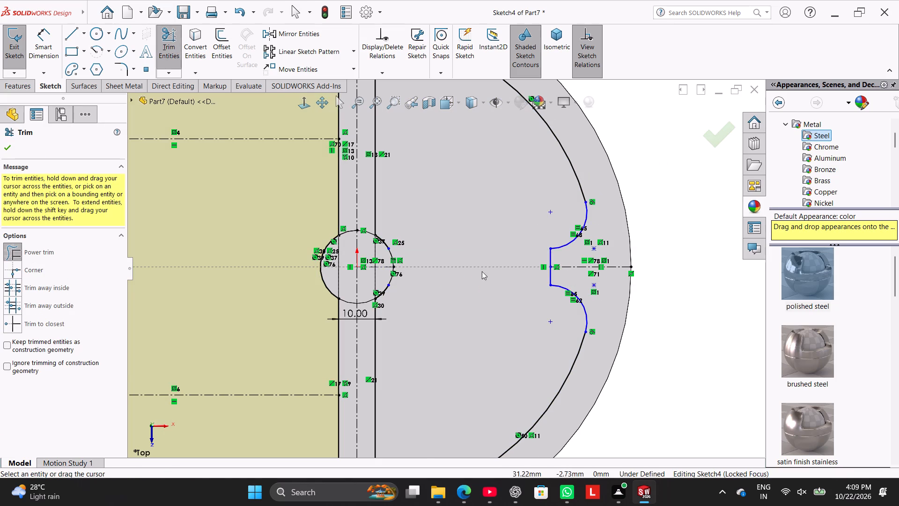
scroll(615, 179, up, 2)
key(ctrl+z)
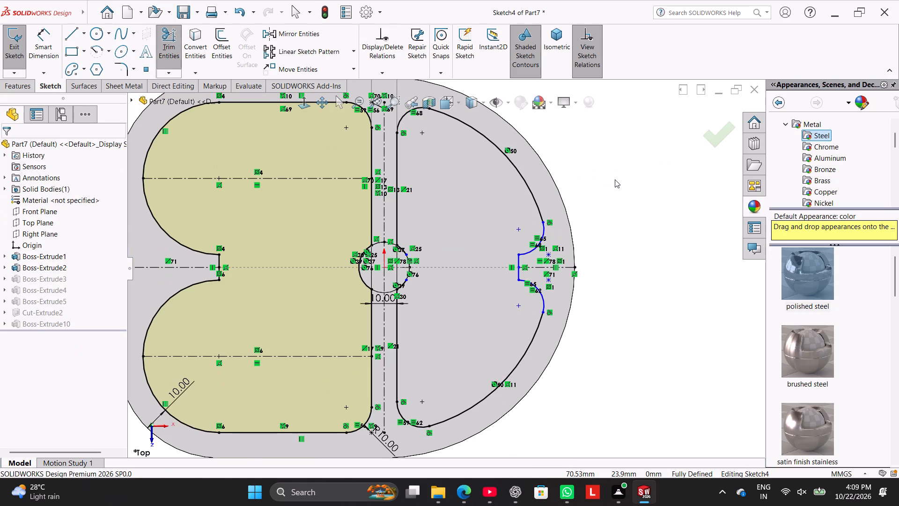
Trim away both horizontal rib edges between the central circle and the new vertical line, merging the two round-side pockets.
drag(163, 39, 170, 45)
scroll(434, 199, down, 2)
drag(474, 238, 483, 249)
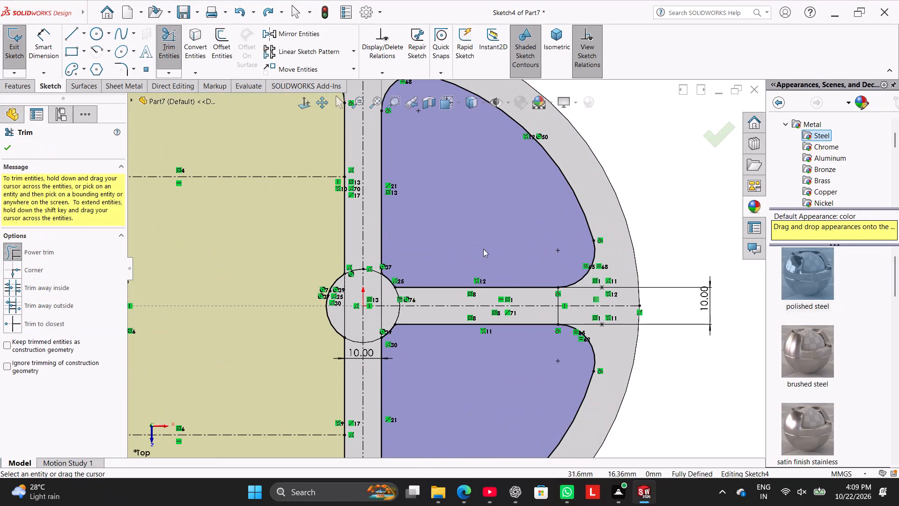
drag(483, 249, 520, 294)
drag(501, 334, 514, 321)
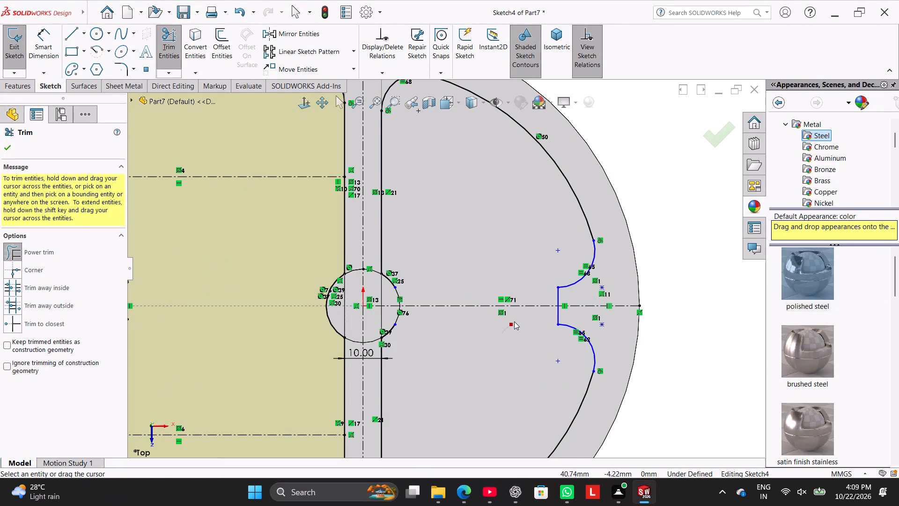
drag(514, 321, 514, 320)
scroll(669, 194, up, 1)
right_click(663, 190)
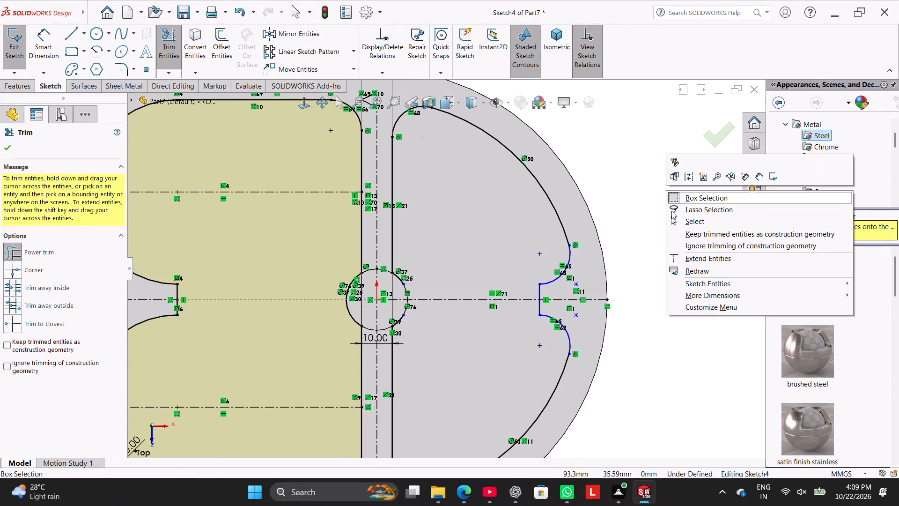
click(675, 218)
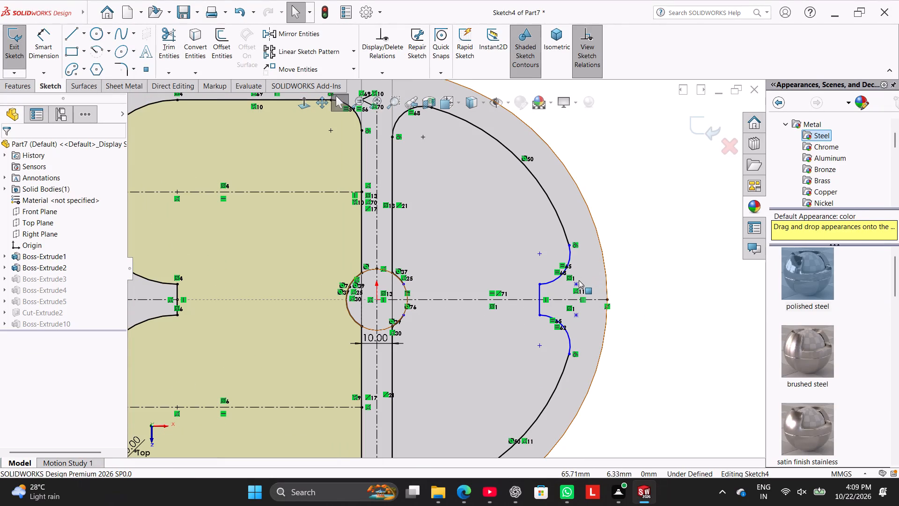
Dimension the vertical distance between the two fillet corner points beside the short vertical line as 10 mm.
click(49, 37)
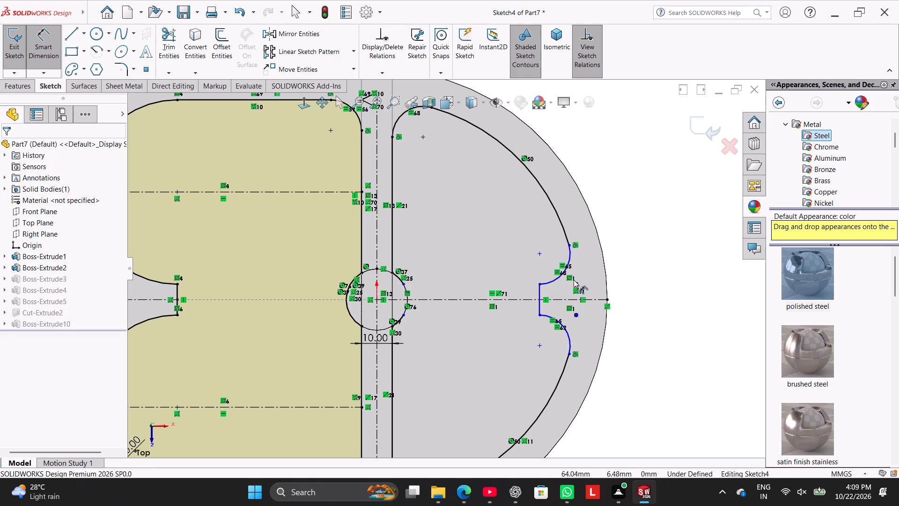
click(574, 282)
click(576, 318)
click(656, 290)
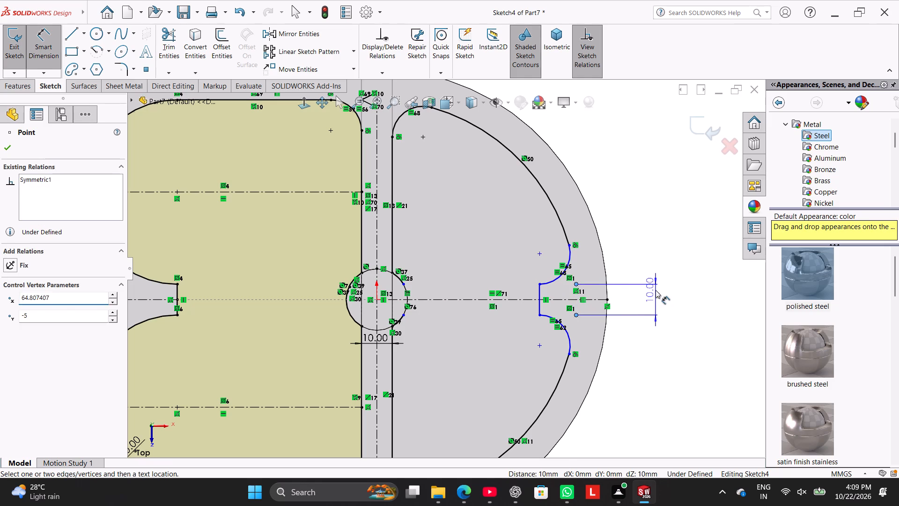
click(519, 223)
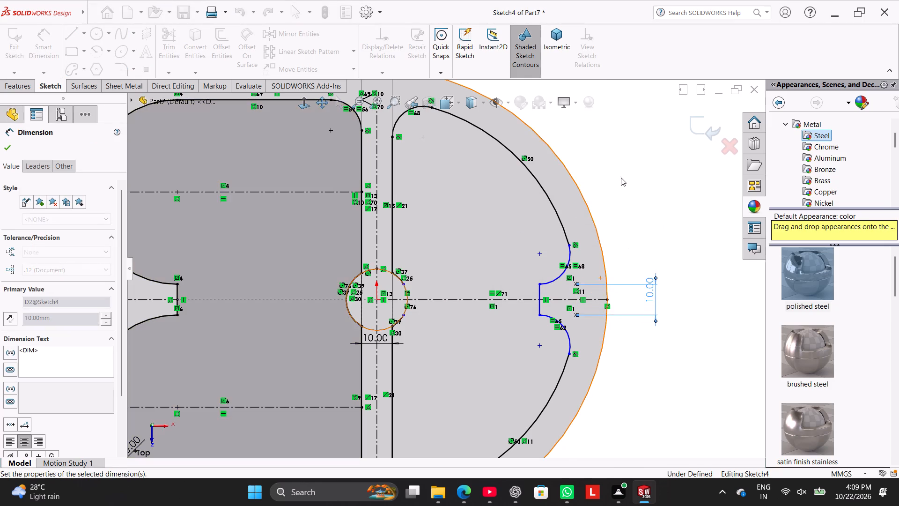
right_click(637, 161)
click(658, 189)
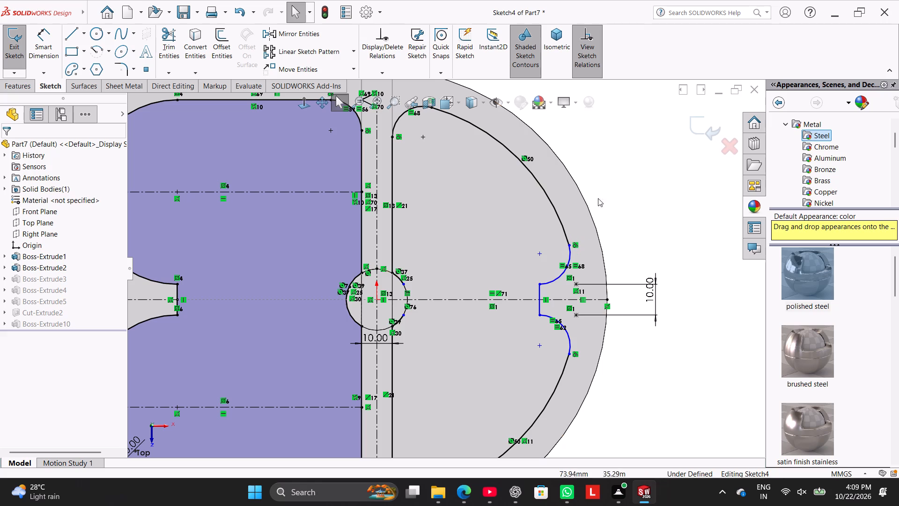
Undo the 10 mm fillet-corner dimension and both horizontal rib-edge trims, keeping the short vertical line across the rib.
drag(541, 289, 559, 294)
click(625, 177)
key(ctrl+z)
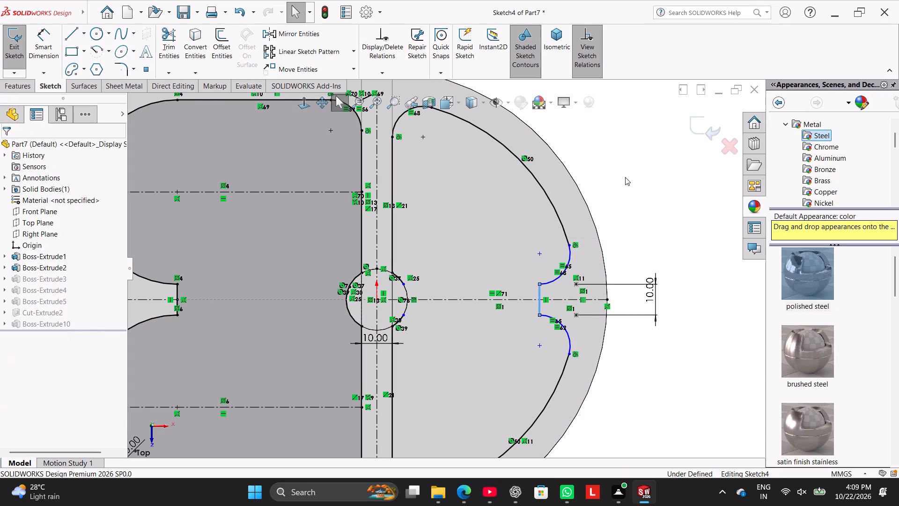
click(625, 177)
scroll(561, 269, up, 2)
click(555, 181)
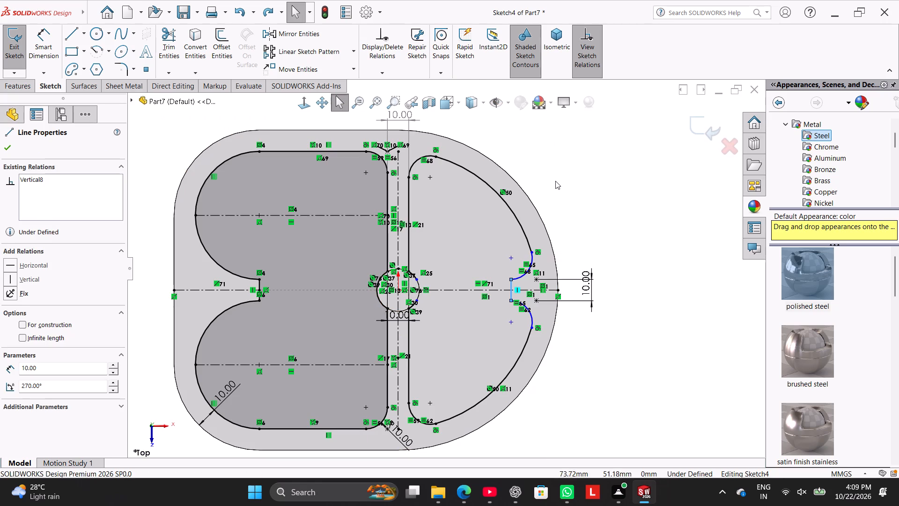
key(ctrl+z)
key(ctrl+z)
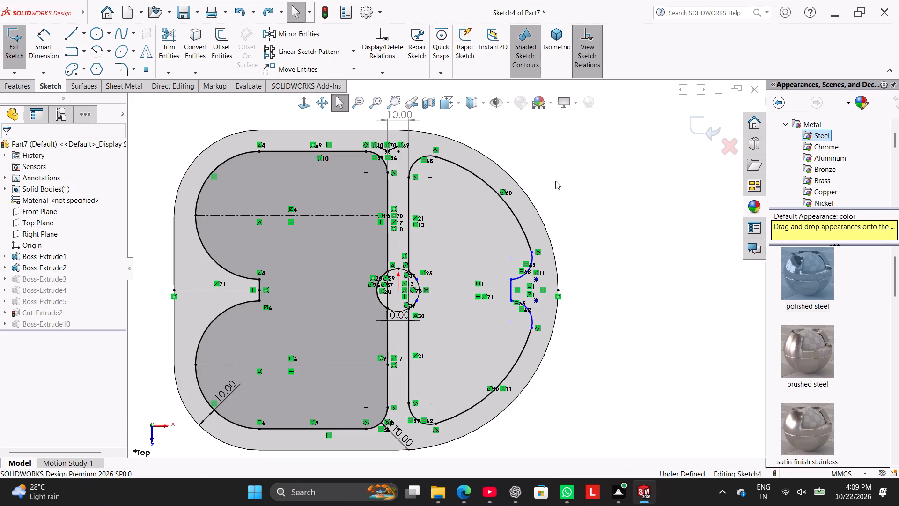
key(ctrl+z)
key(ctrl+z)
key(ctrl+z)
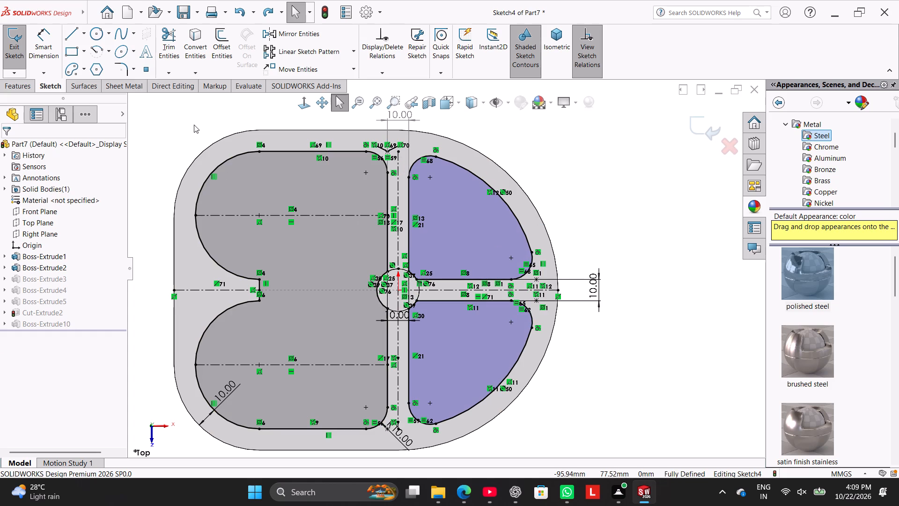
key(ctrl+y)
Trim both horizontal rib edges between the central circle and the short vertical line, keeping the trimmed entities as construction geometry.
click(172, 53)
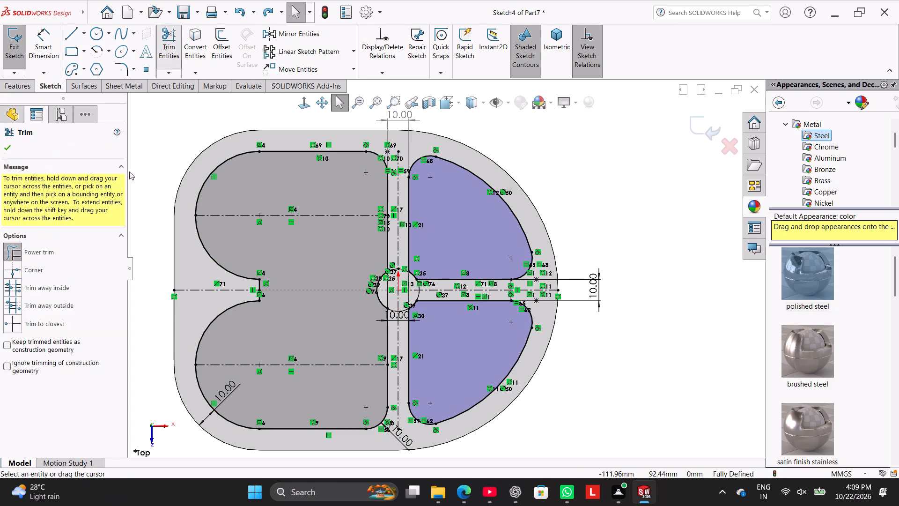
click(69, 341)
scroll(388, 315, down, 2)
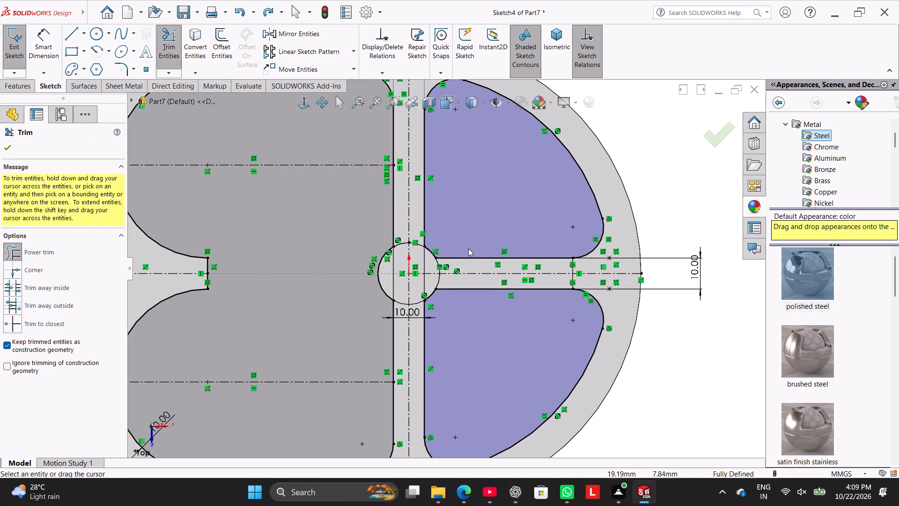
drag(470, 246, 476, 258)
drag(475, 247, 482, 260)
drag(488, 306, 491, 298)
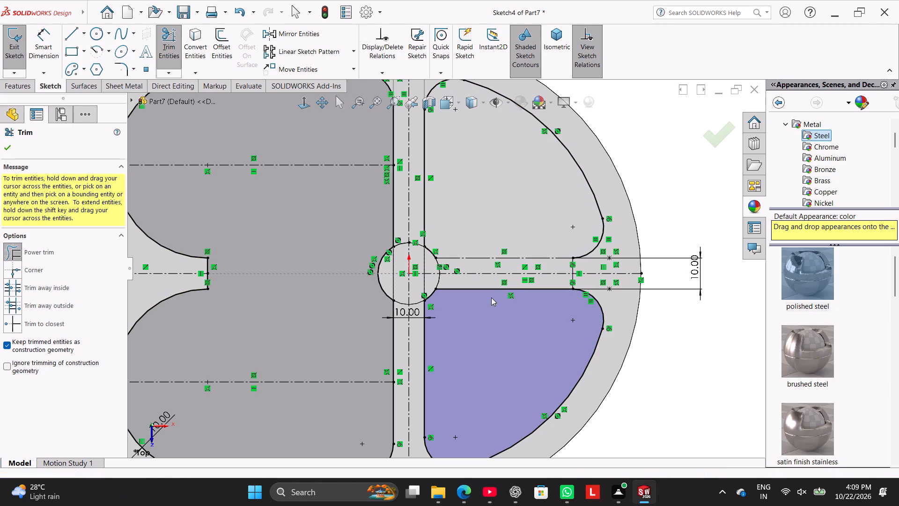
drag(491, 298, 495, 284)
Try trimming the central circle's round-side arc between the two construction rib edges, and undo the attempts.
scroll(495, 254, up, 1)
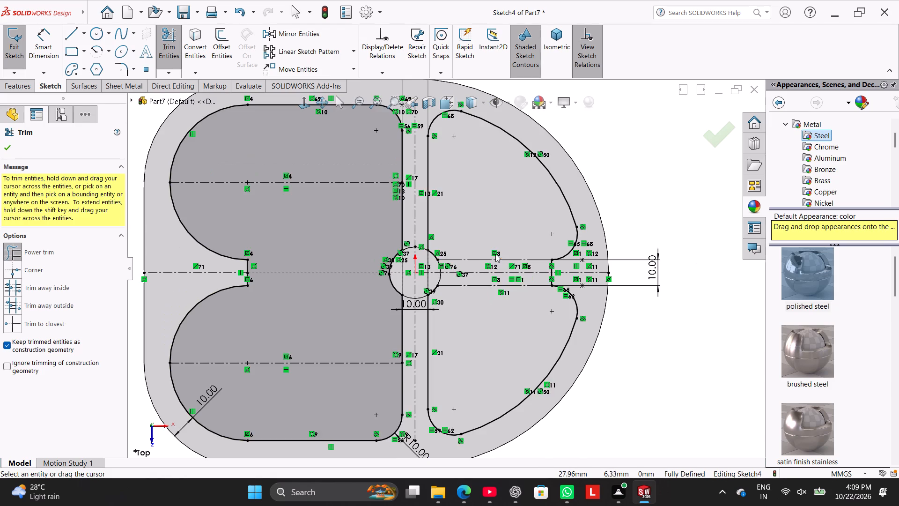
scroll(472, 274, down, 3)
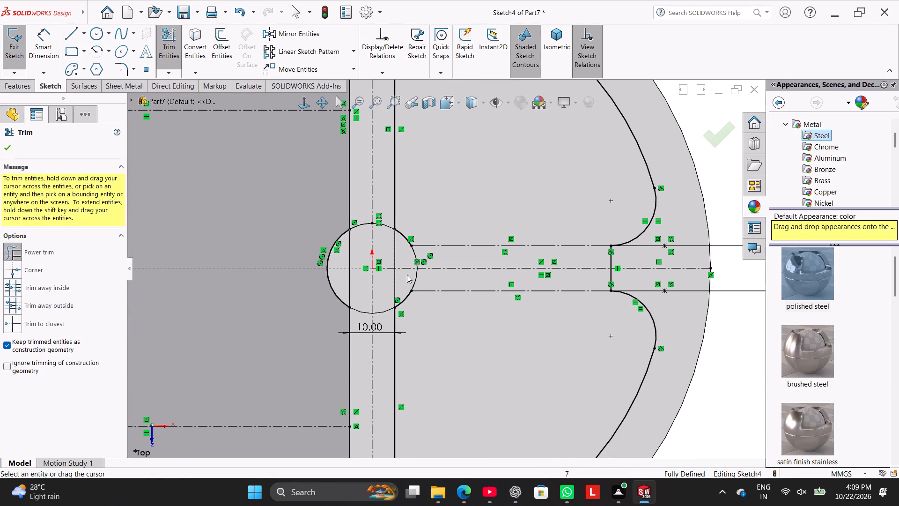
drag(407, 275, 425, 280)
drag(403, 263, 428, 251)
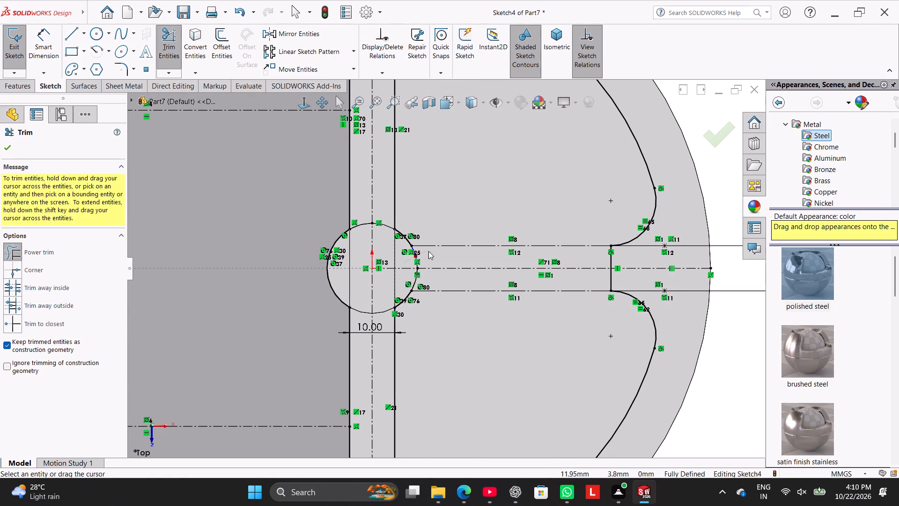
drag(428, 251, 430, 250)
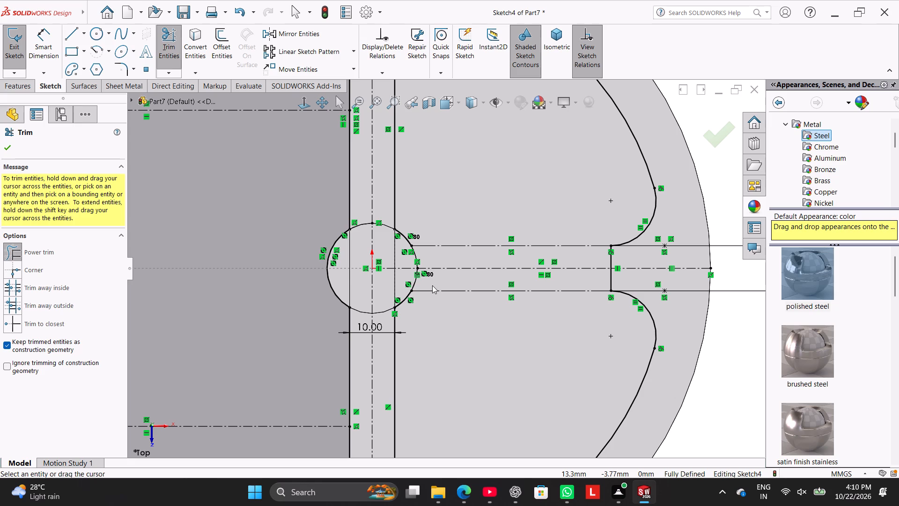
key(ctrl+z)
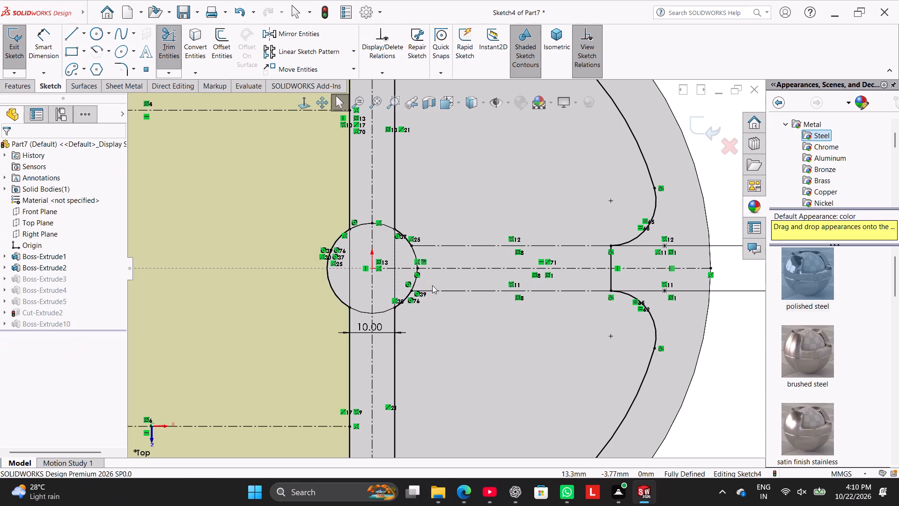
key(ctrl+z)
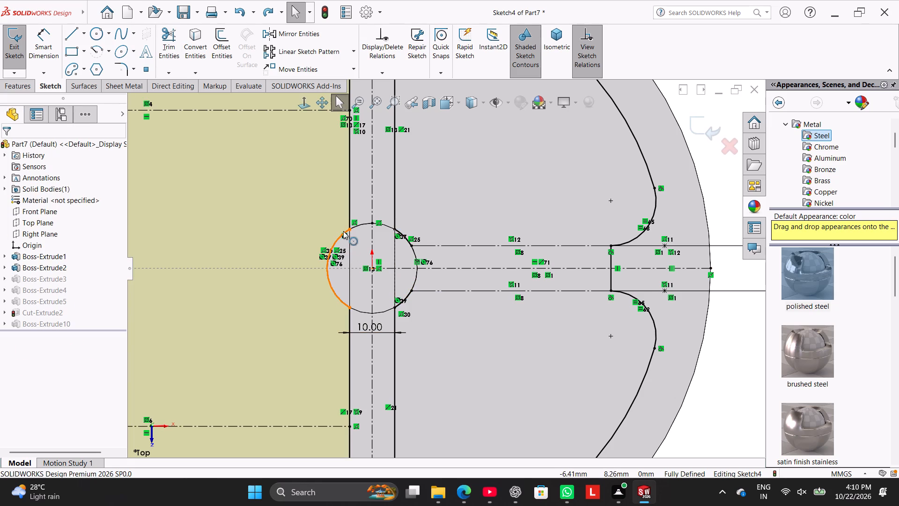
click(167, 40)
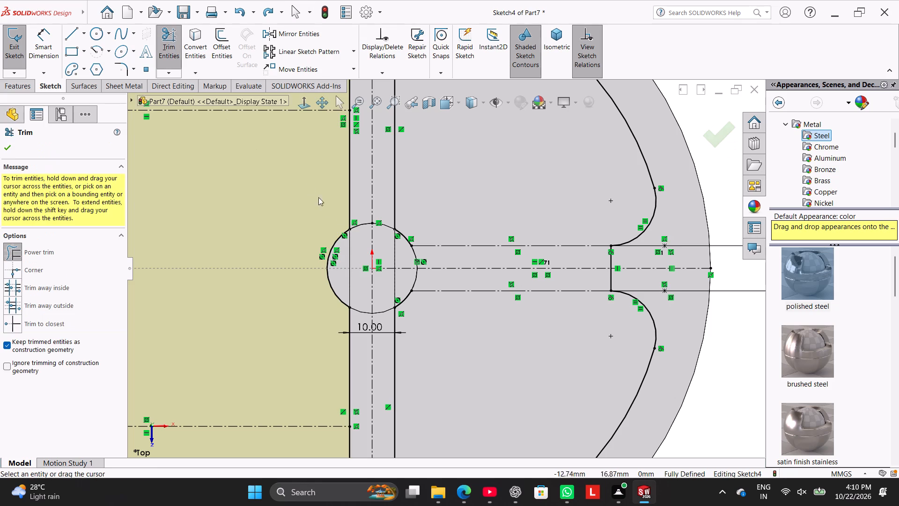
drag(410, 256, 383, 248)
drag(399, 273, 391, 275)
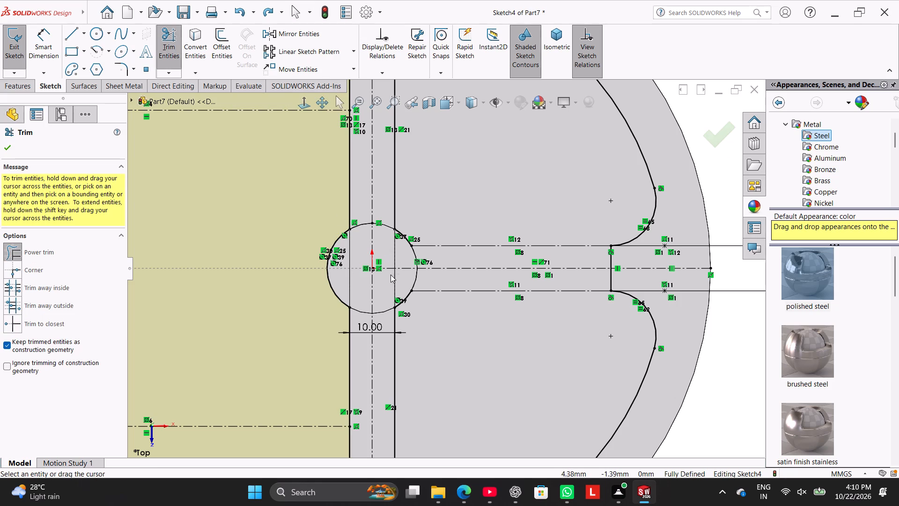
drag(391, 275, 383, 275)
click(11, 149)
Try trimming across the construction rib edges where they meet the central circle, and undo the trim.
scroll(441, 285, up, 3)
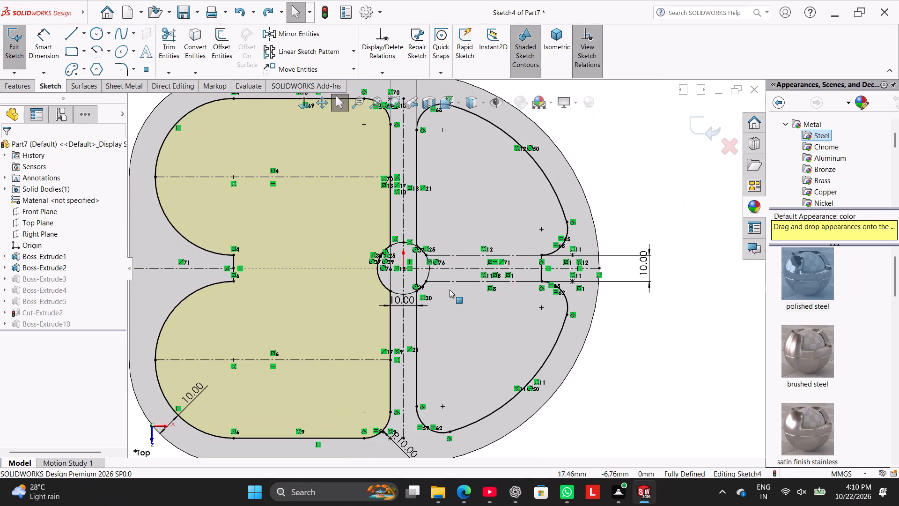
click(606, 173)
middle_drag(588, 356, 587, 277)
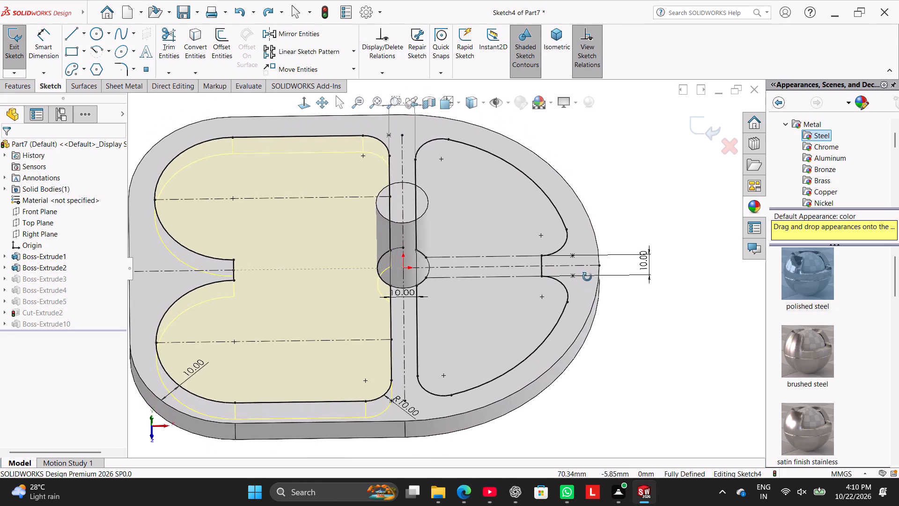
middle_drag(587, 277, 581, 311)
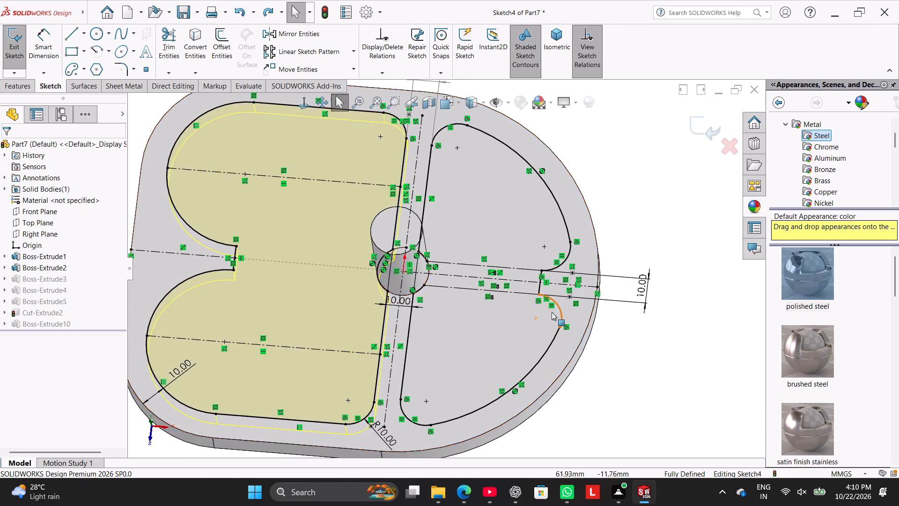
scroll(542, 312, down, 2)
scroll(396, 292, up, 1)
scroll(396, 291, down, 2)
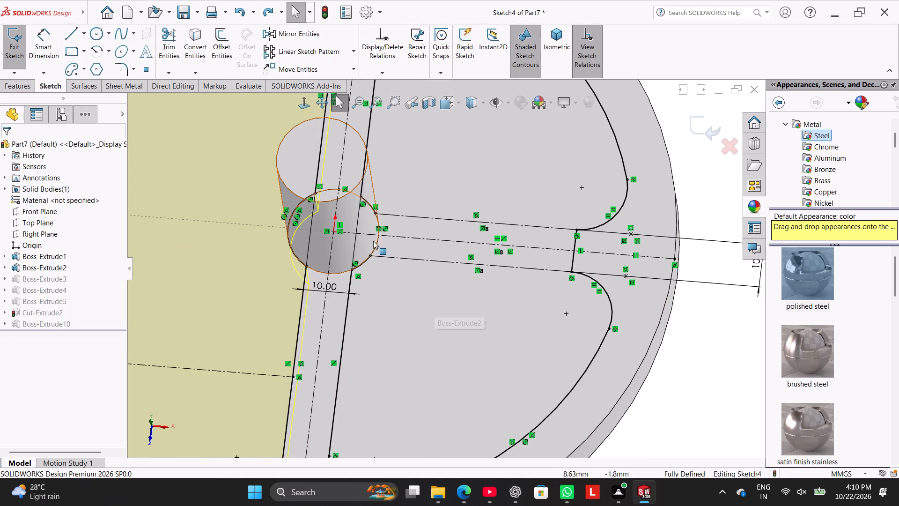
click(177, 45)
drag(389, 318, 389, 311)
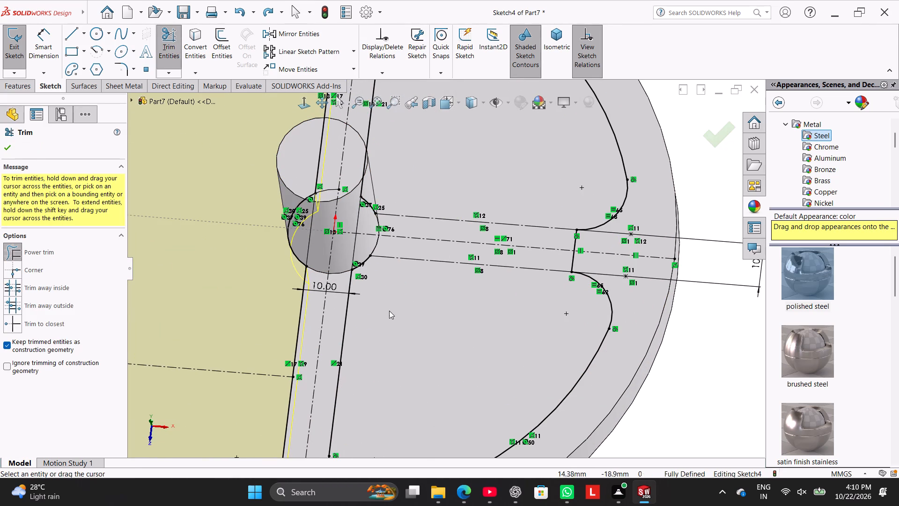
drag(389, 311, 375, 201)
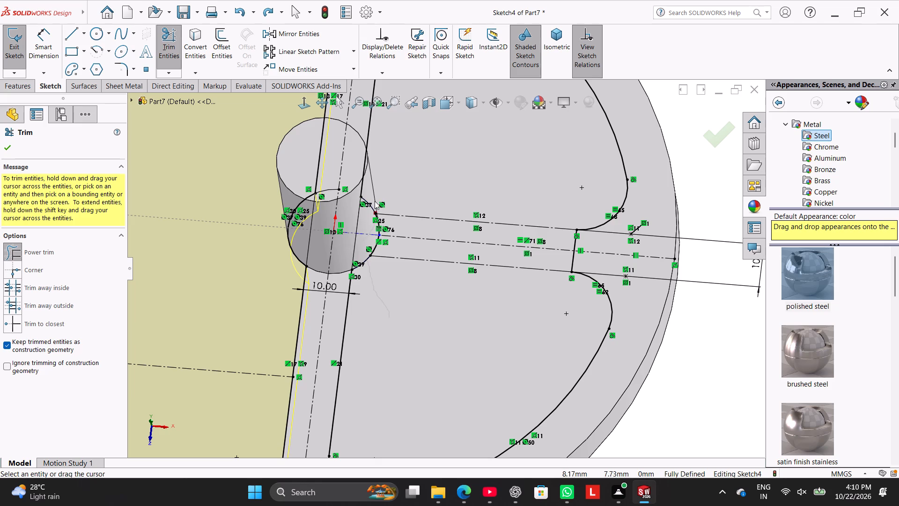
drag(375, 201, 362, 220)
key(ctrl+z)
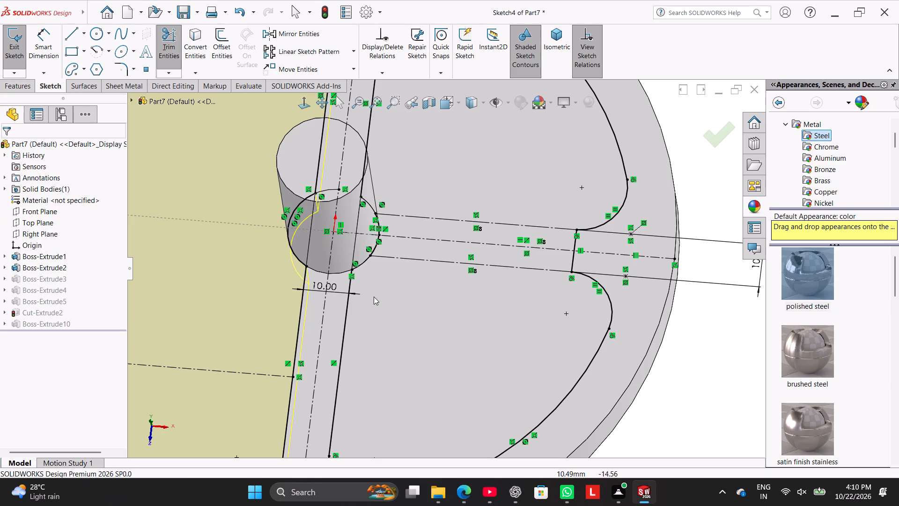
Trim away the central circle's arcs on the round-side pocket, without keeping trimmed entities as construction geometry.
click(169, 41)
click(61, 349)
scroll(304, 312, down, 3)
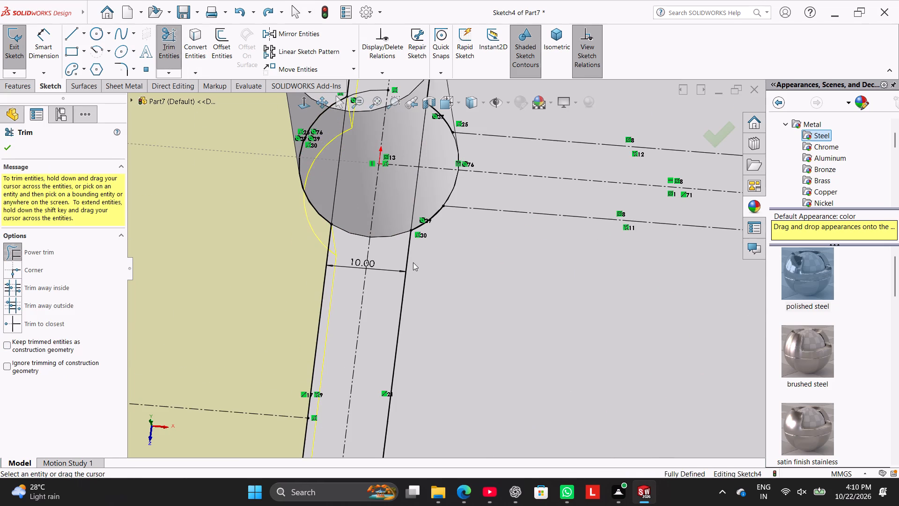
drag(435, 260, 434, 210)
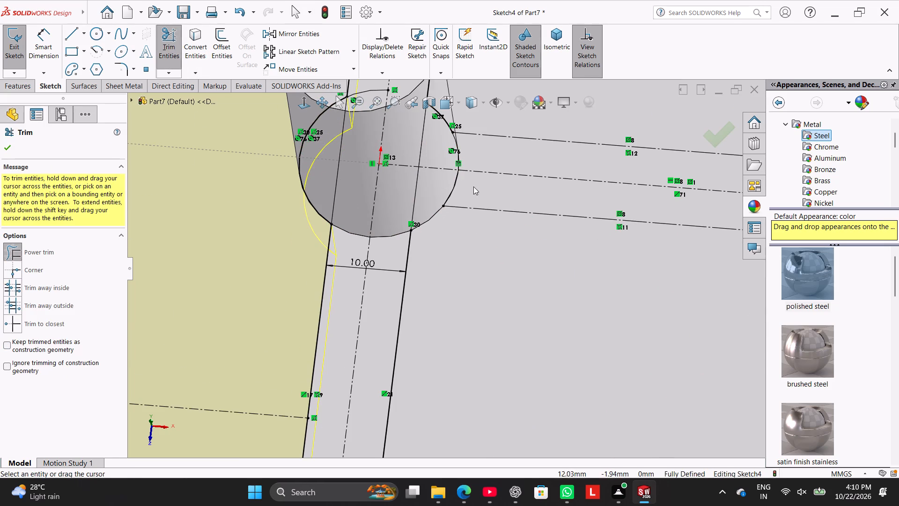
drag(473, 186, 449, 184)
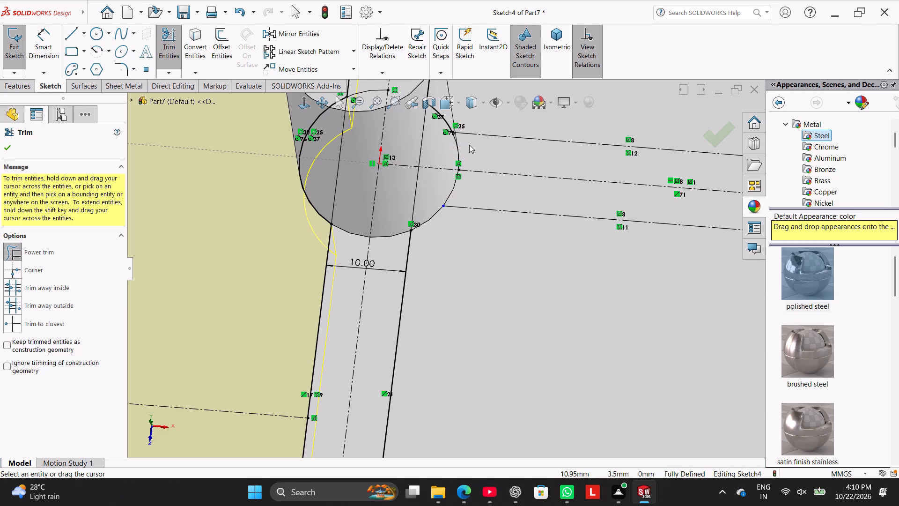
scroll(469, 145, down, 2)
drag(451, 113, 430, 128)
drag(482, 146, 435, 154)
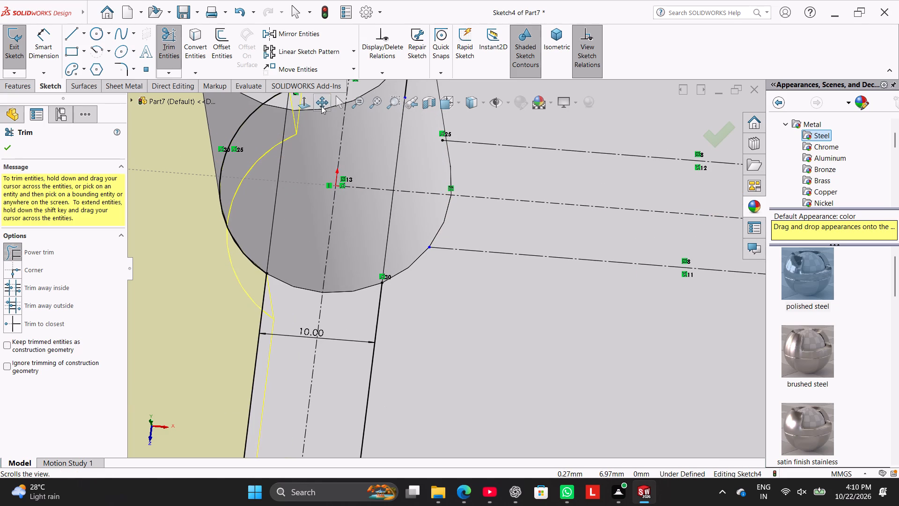
Shorten the lower construction rib edge by pulling its inner end away from the central circle.
click(310, 100)
scroll(492, 235, down, 2)
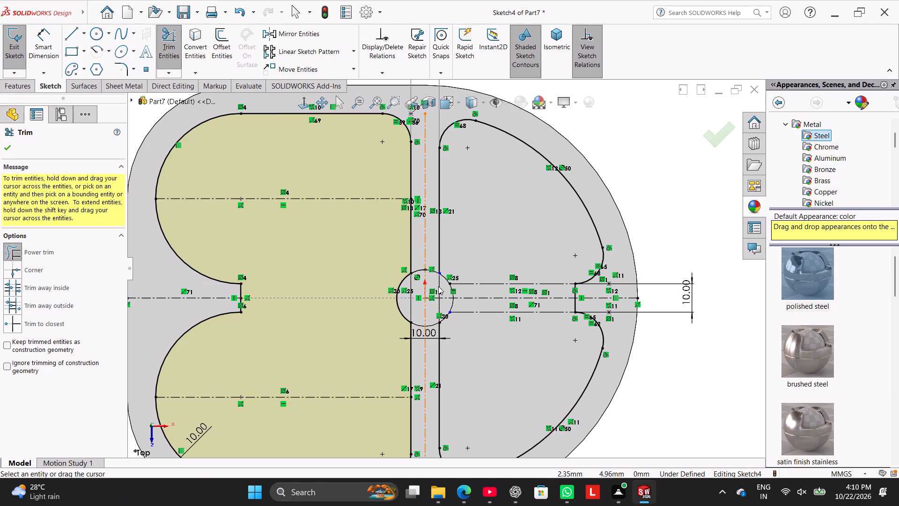
scroll(453, 305, down, 4)
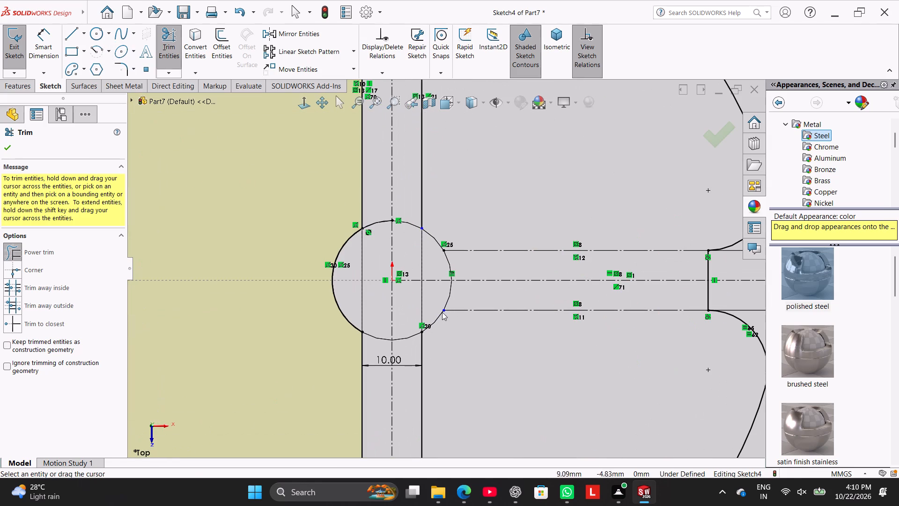
drag(442, 310, 462, 310)
scroll(461, 253, up, 1)
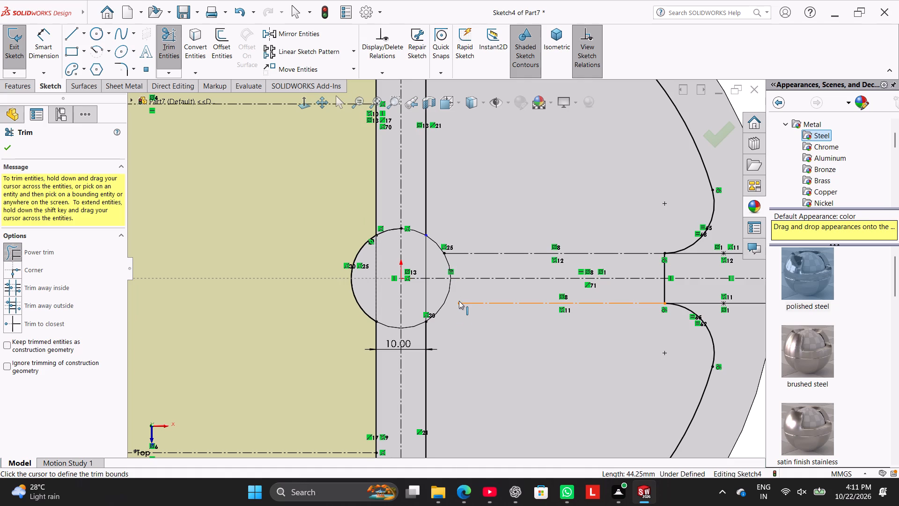
scroll(248, 187, up, 1)
Convert the central cylinder's circular edge into a sketch circle.
click(201, 42)
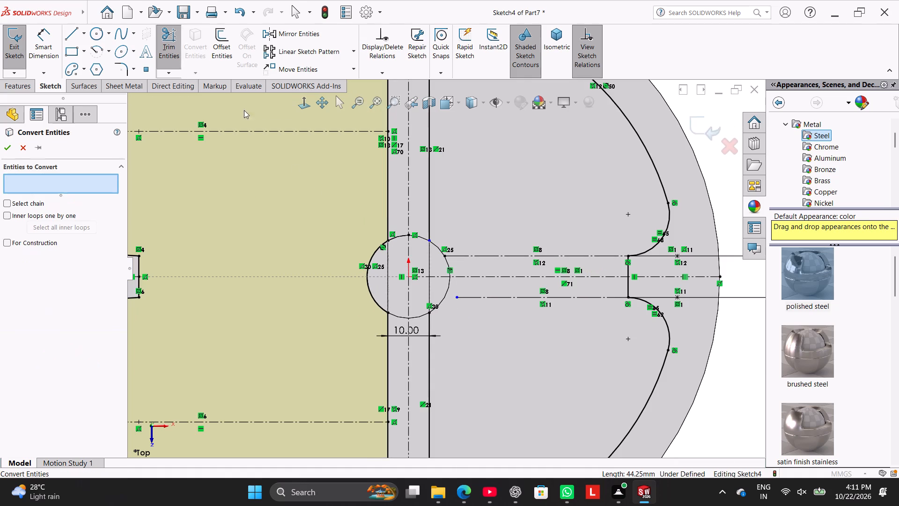
click(436, 245)
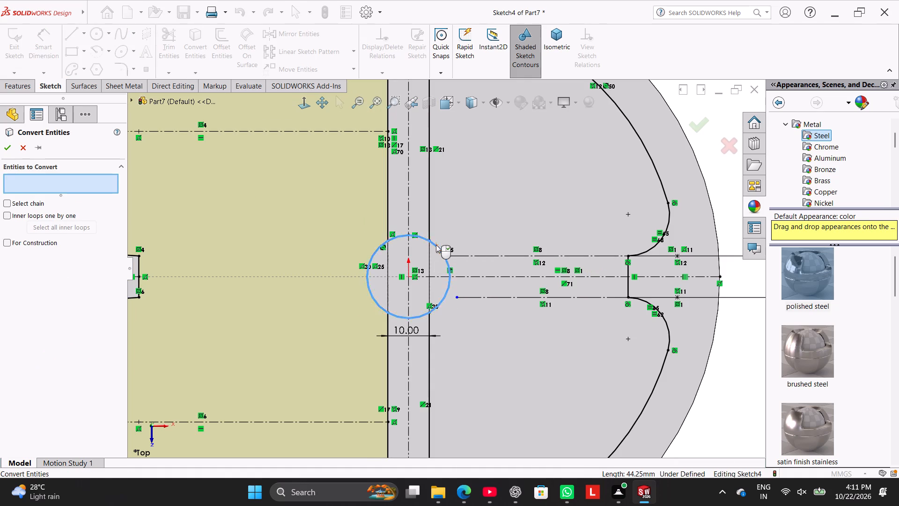
click(11, 148)
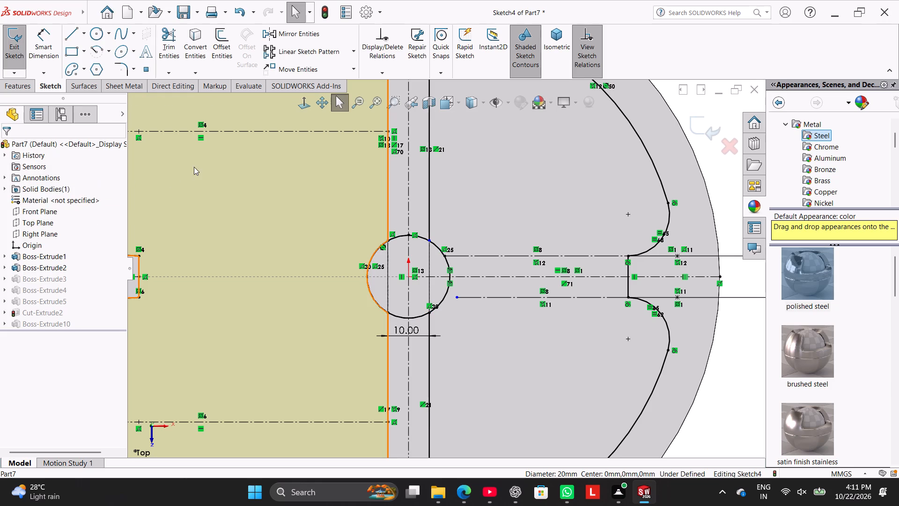
Trim away the converted circle's two short arcs that cross the vertical rib, leaving the arcs bordering the pockets.
click(170, 44)
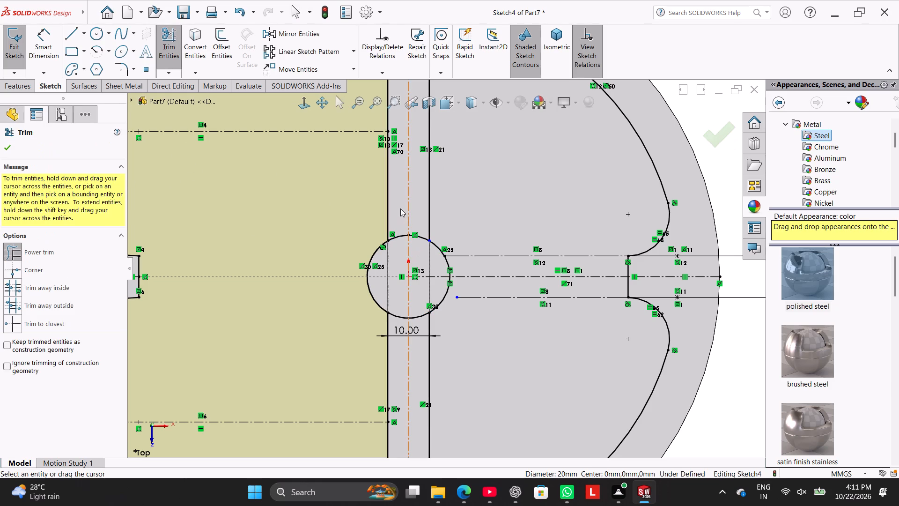
drag(398, 208, 397, 259)
drag(393, 292, 394, 297)
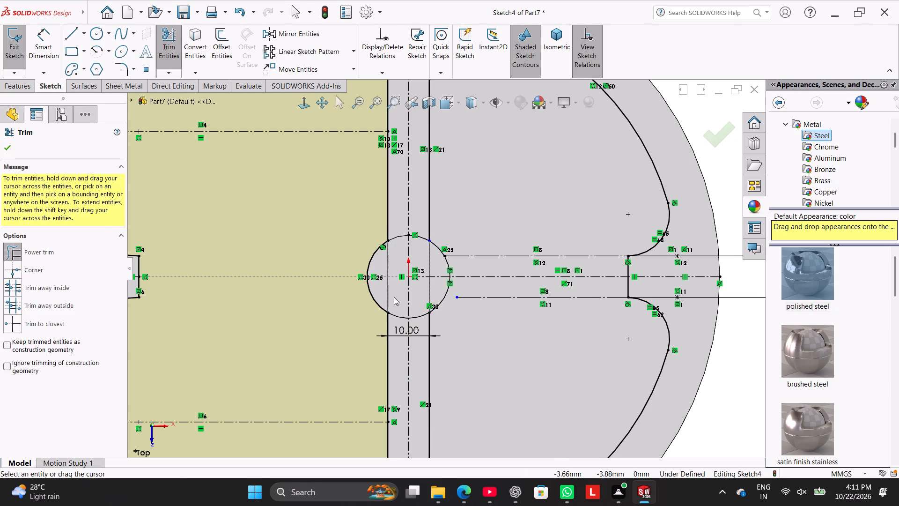
drag(394, 297, 396, 319)
drag(419, 300, 421, 322)
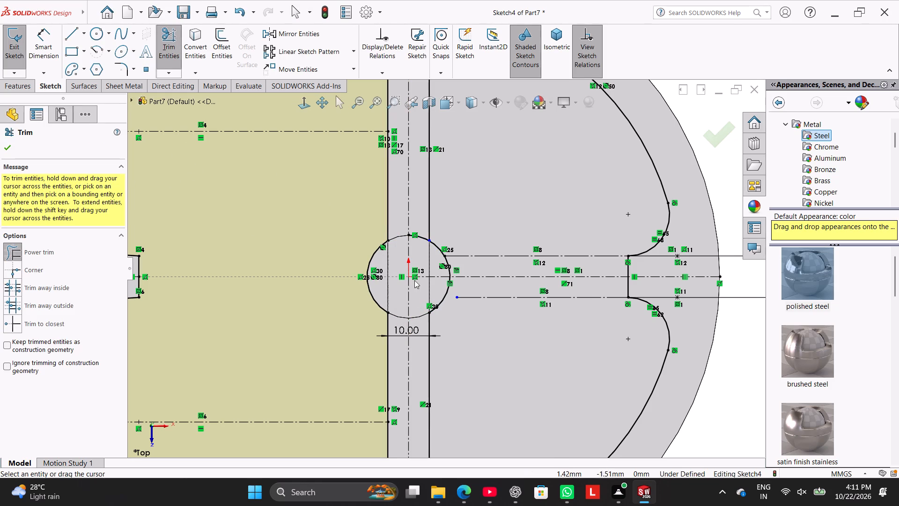
Trim away the converted circle's upper short arc where it crosses the vertical rib.
drag(421, 215, 416, 248)
scroll(439, 259, up, 1)
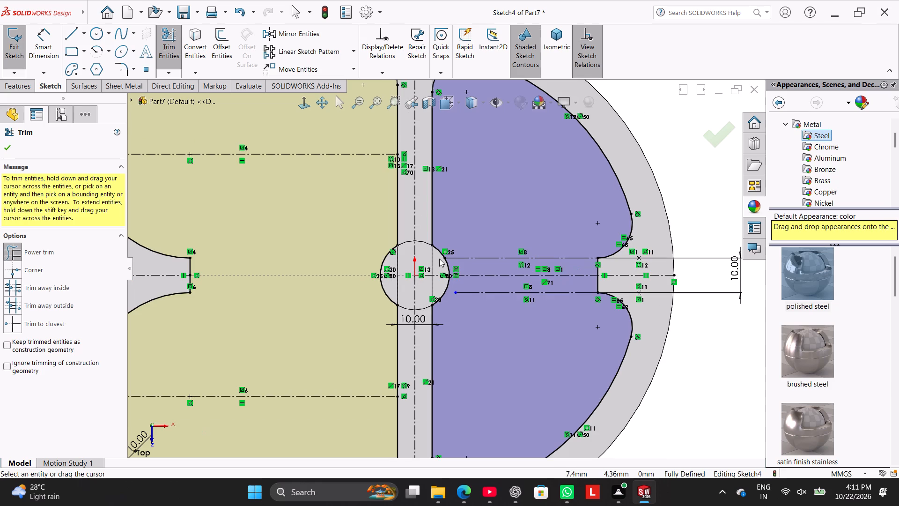
click(7, 152)
Attach the inner end of the lower construction rib edge to the central circle and exit the sketch.
drag(455, 291, 472, 290)
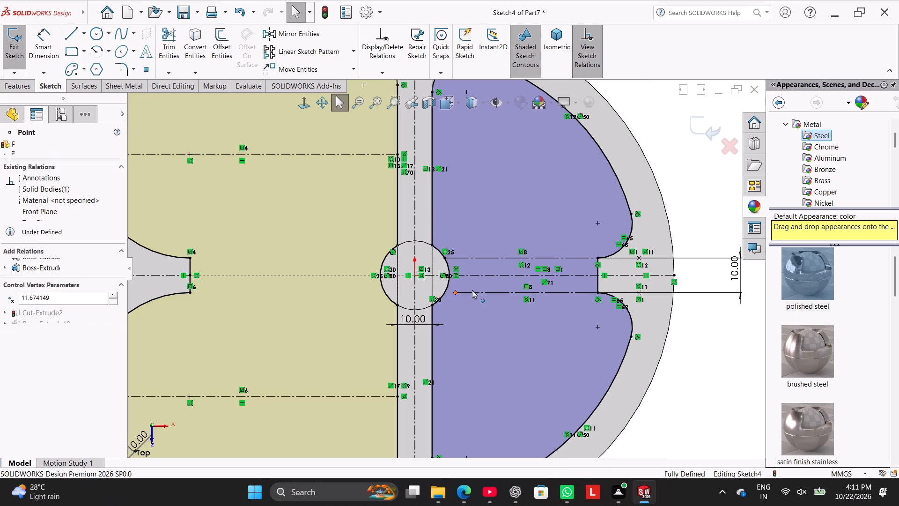
drag(472, 290, 445, 297)
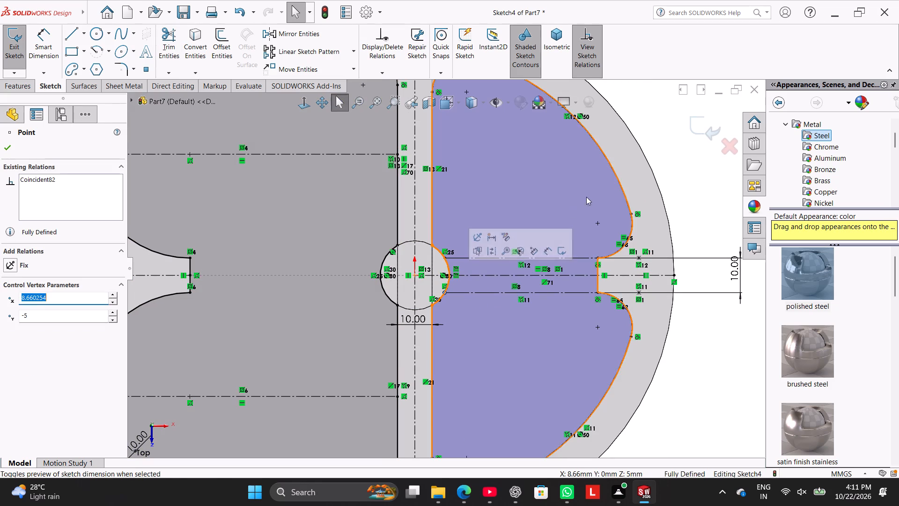
scroll(639, 167, up, 3)
click(9, 49)
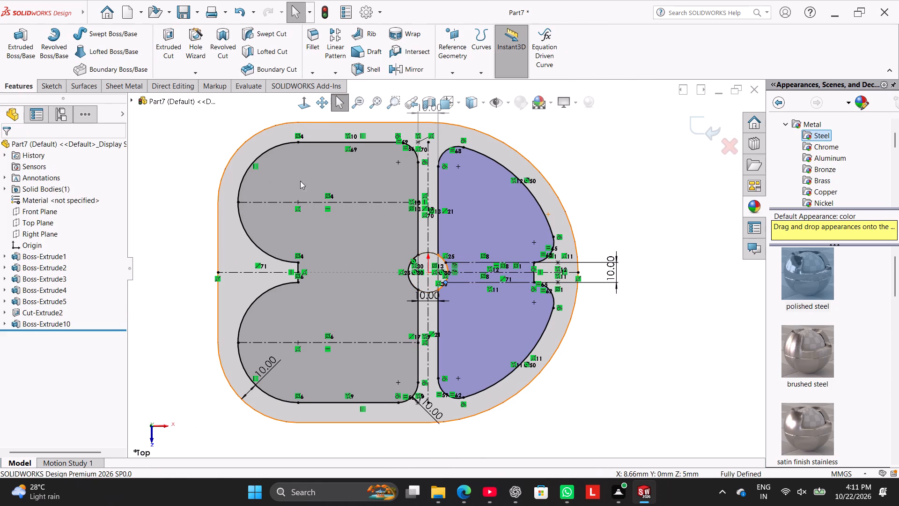
Edit the Cut-Extrude2 feature to add the round-side pocket region to its selected contours.
middle_drag(213, 228, 215, 186)
middle_drag(207, 255, 209, 200)
right_click(55, 309)
click(68, 271)
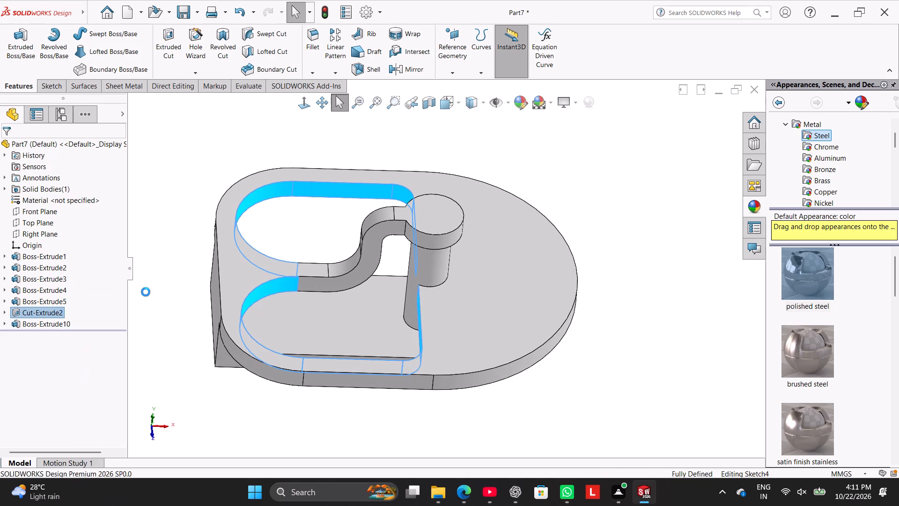
click(478, 310)
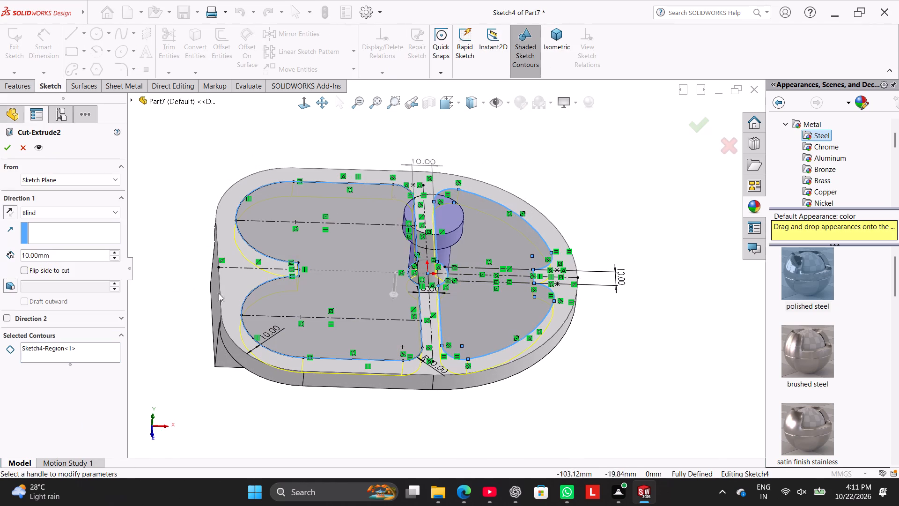
click(9, 148)
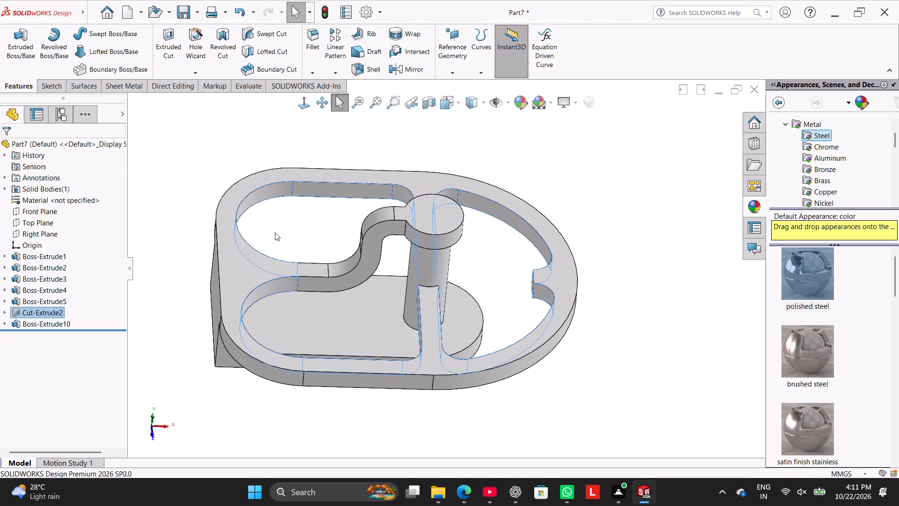
Reopen the sketch of the Cut-Extrude2 pocket cut for editing.
middle_drag(277, 256, 265, 291)
right_drag(179, 265, 219, 188)
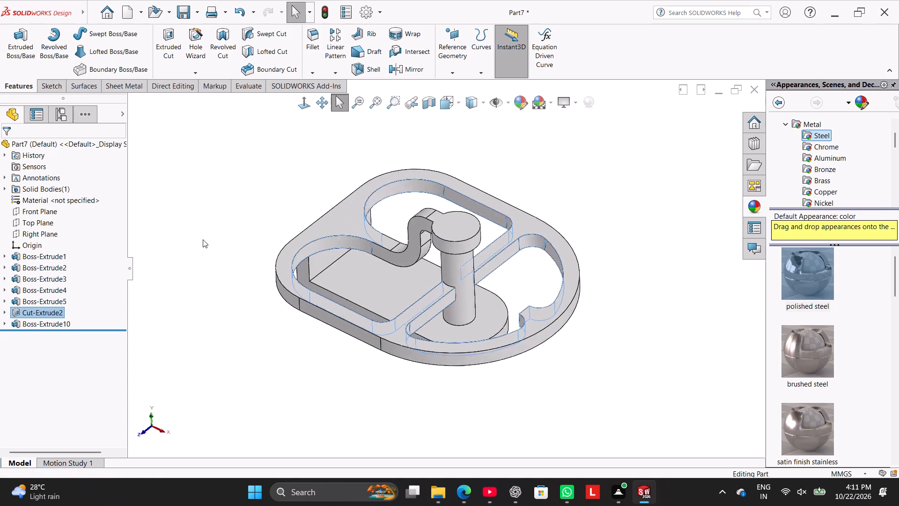
click(202, 242)
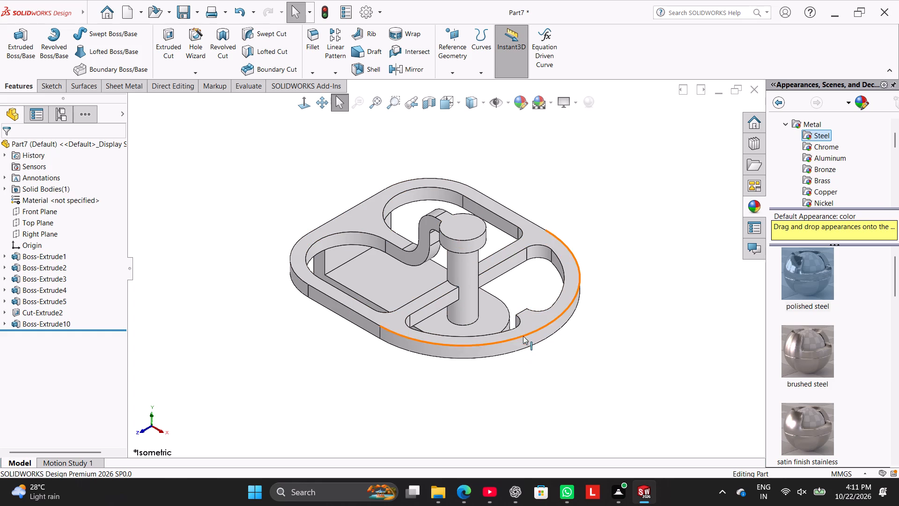
right_click(52, 324)
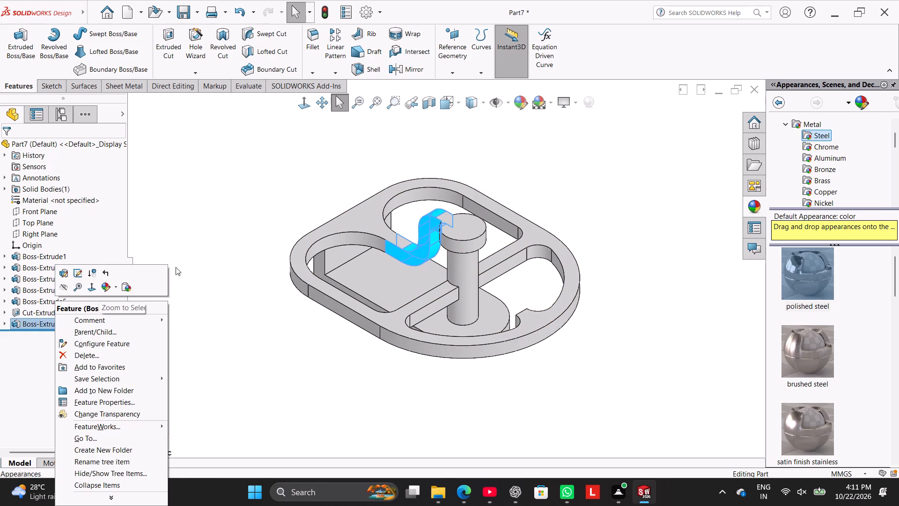
click(256, 226)
right_click(48, 311)
click(74, 272)
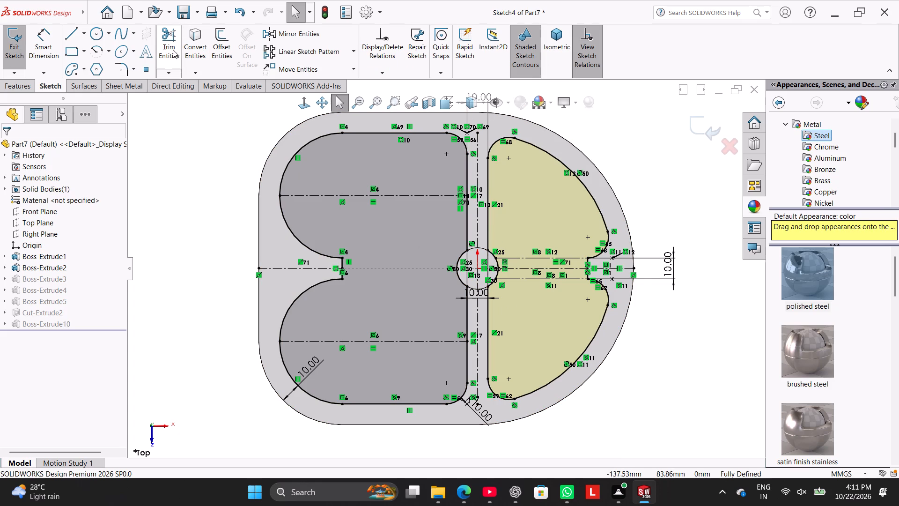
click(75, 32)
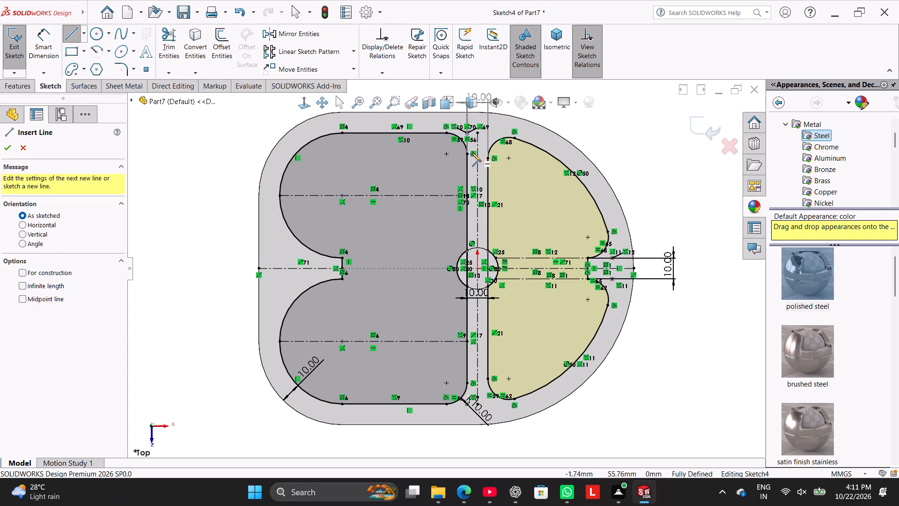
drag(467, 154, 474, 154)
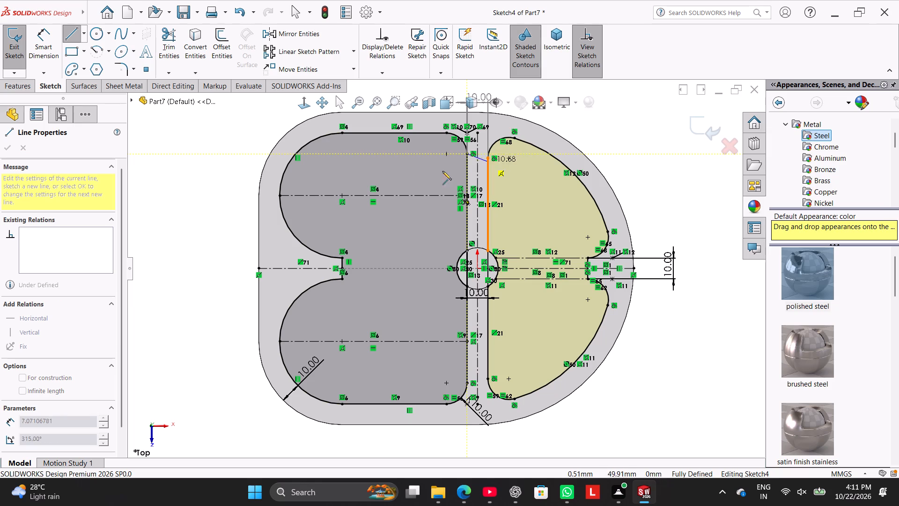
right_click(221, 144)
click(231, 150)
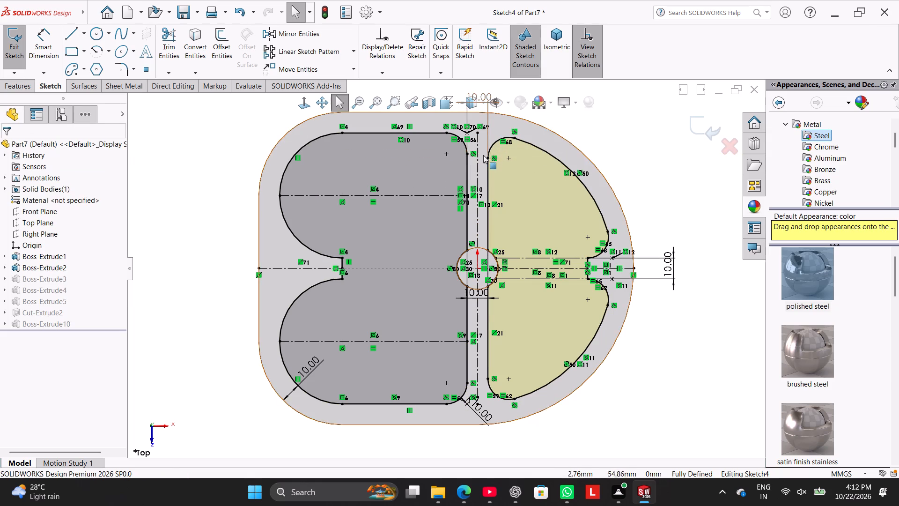
Remove the 10 mm rib-width dimension located above the plate's upper edge.
scroll(483, 160, down, 4)
scroll(507, 174, up, 4)
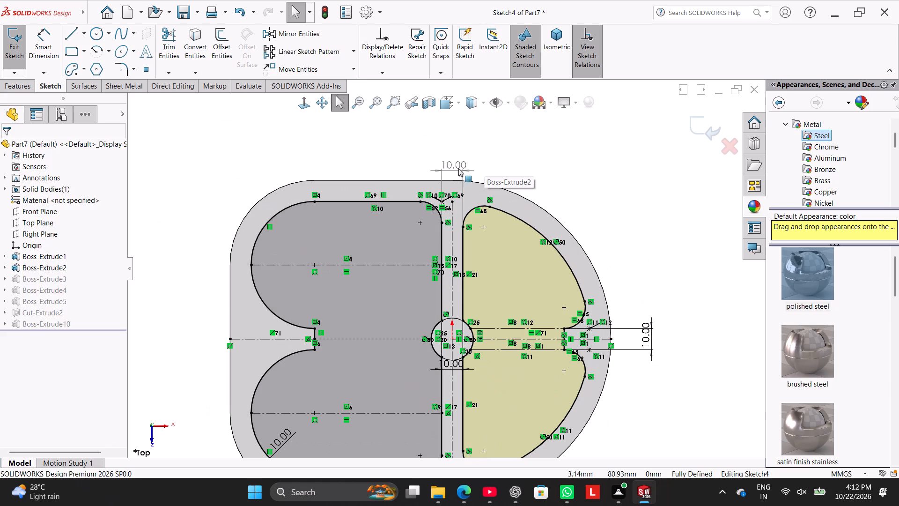
right_click(458, 168)
click(493, 283)
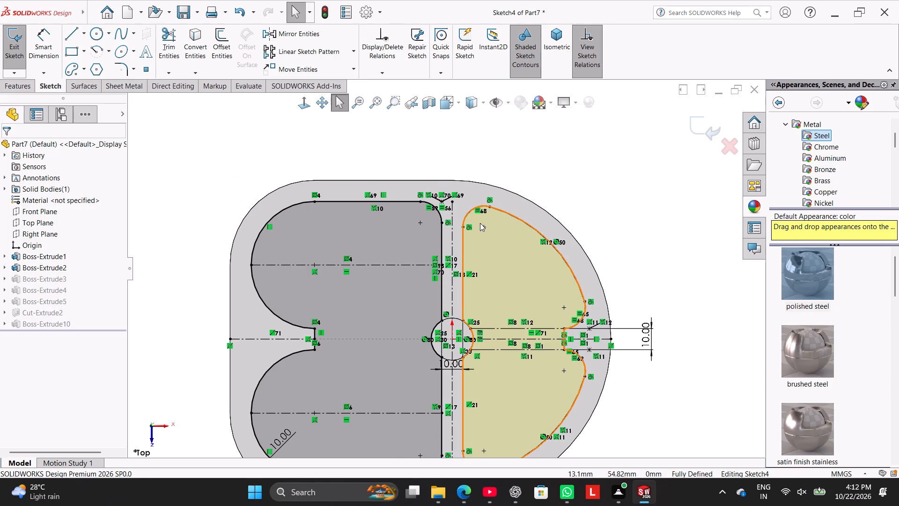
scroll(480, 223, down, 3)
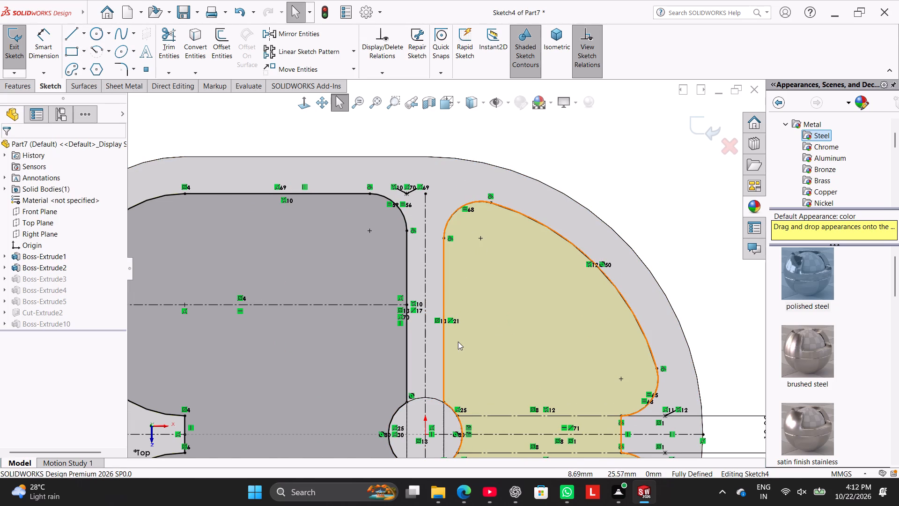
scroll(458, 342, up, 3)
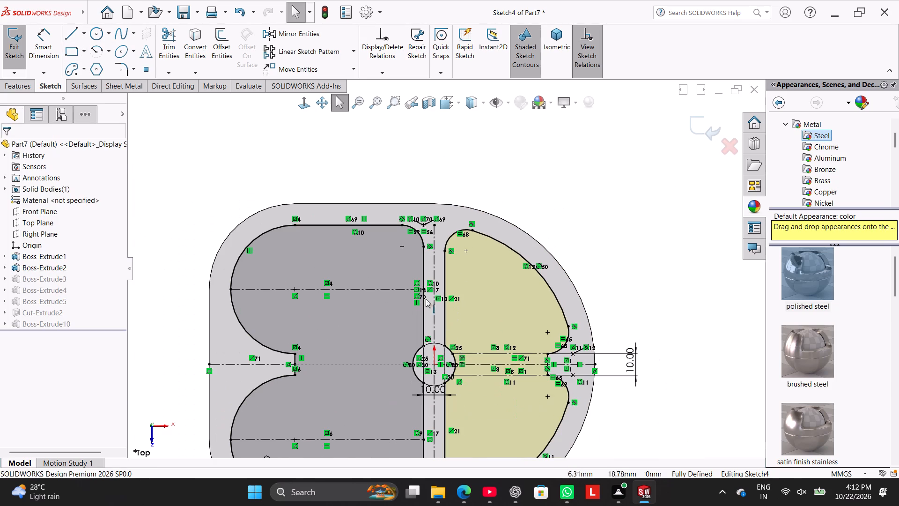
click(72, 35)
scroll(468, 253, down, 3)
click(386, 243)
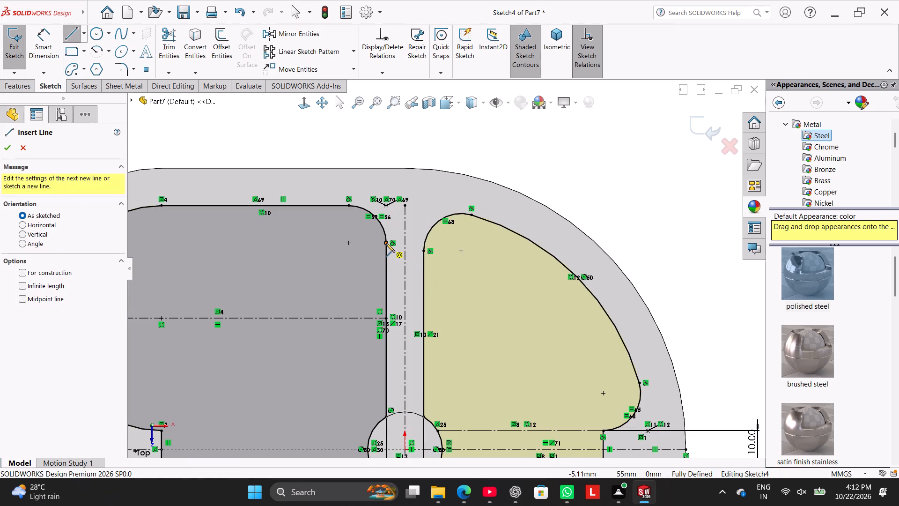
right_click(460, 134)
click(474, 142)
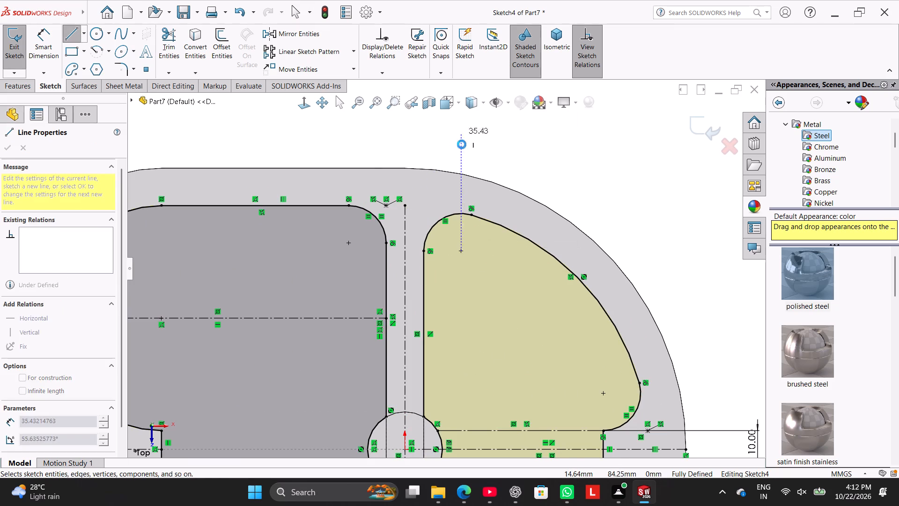
Sketch a horizontal line across the vertical rib, about 11 mm below the lower end of the flat-side pocket's upper fillet.
click(69, 34)
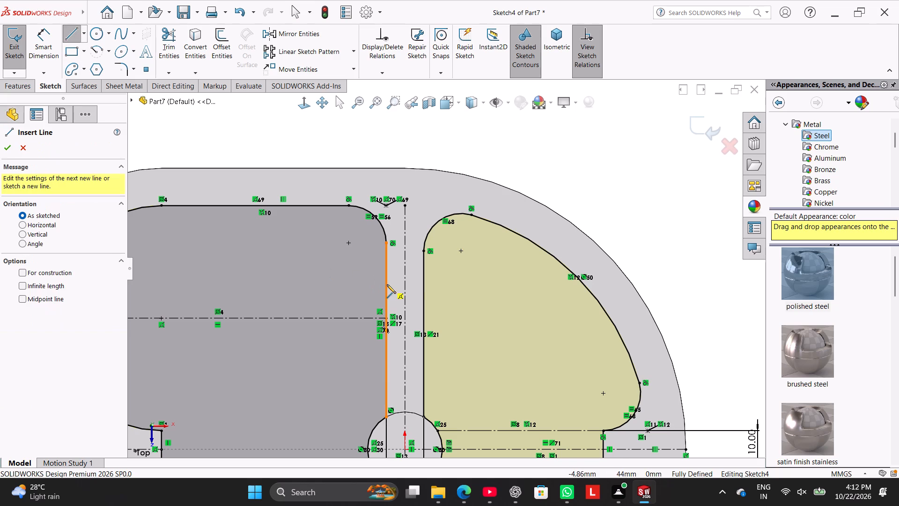
click(387, 284)
click(425, 283)
right_click(464, 162)
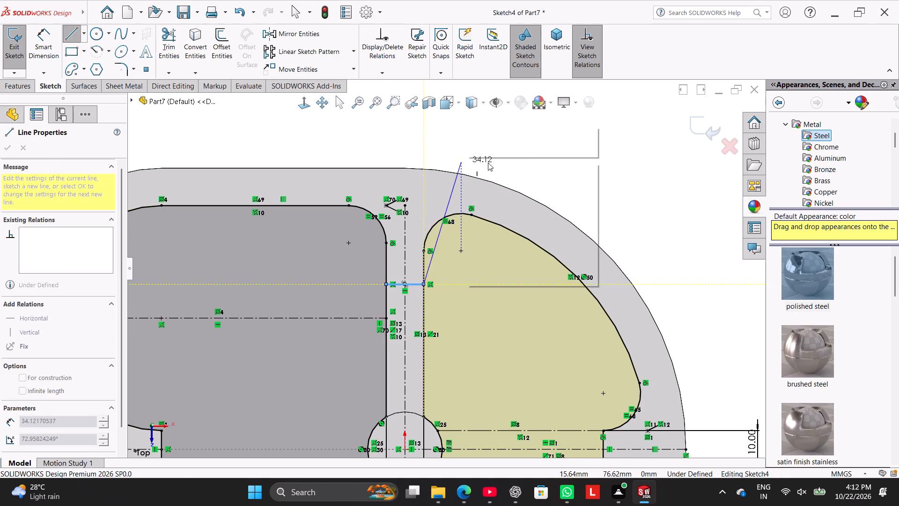
click(491, 167)
Dimension the cross line 10 mm from the lower end of the flat-side pocket's upper fillet.
scroll(439, 322, up, 2)
scroll(440, 319, down, 2)
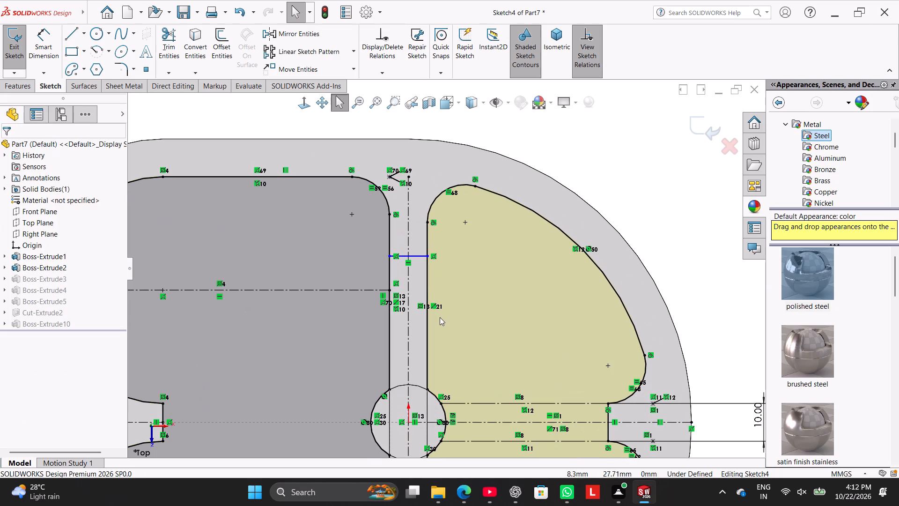
click(54, 42)
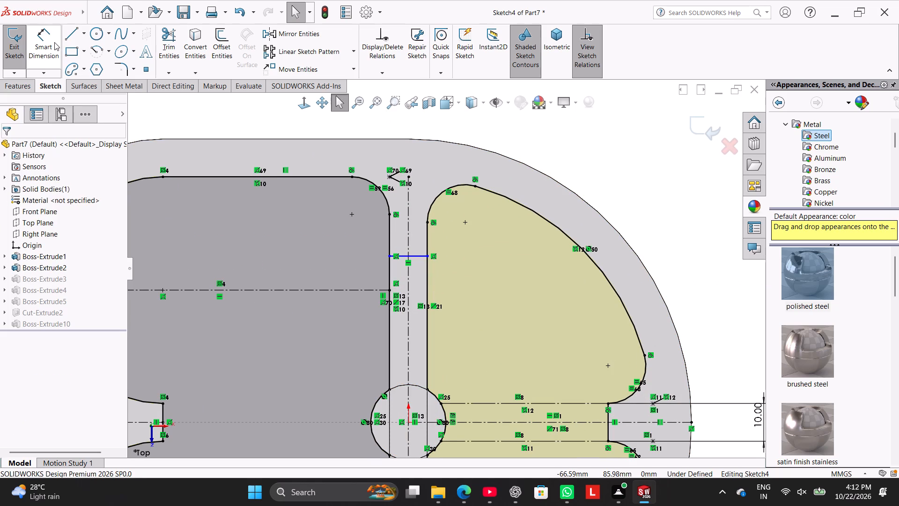
click(416, 253)
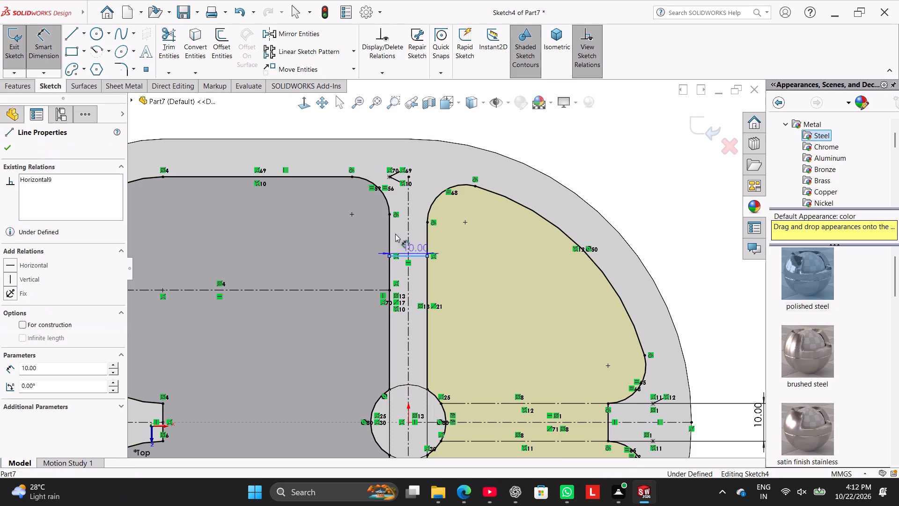
click(387, 215)
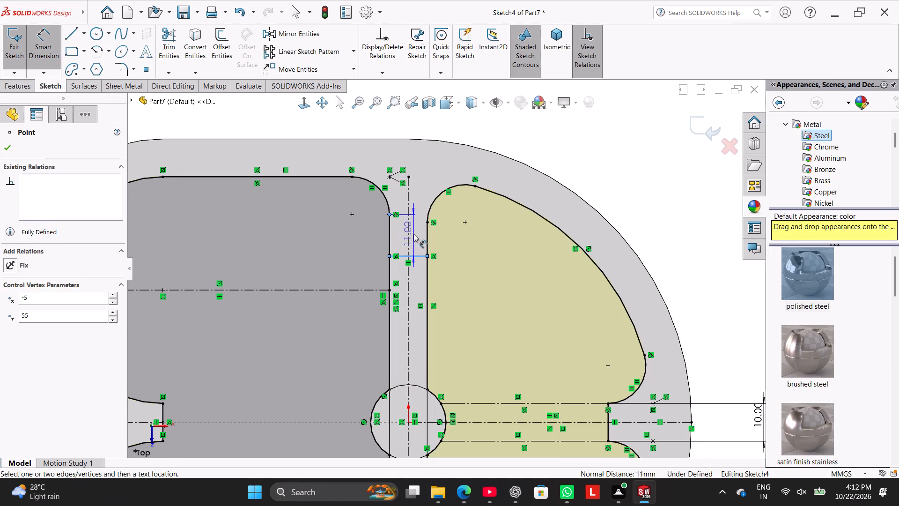
click(413, 234)
text(10)
key(Return)
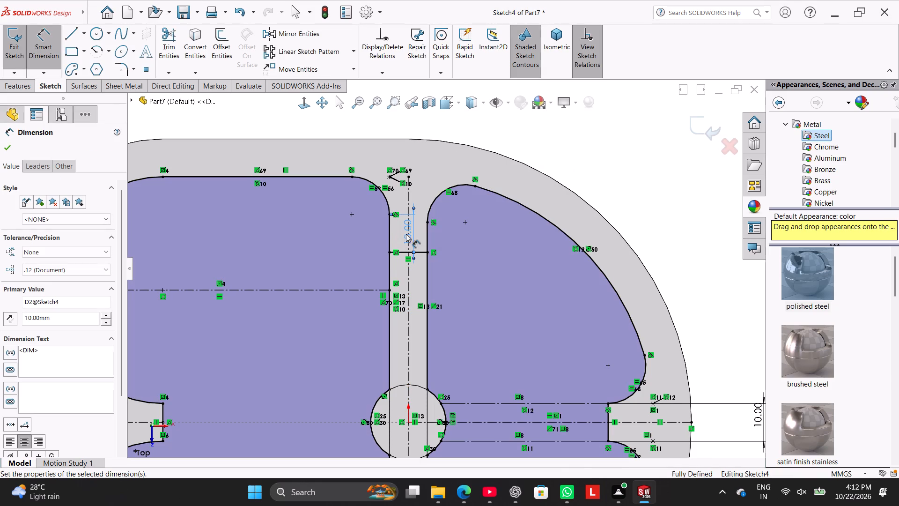
right_click(582, 155)
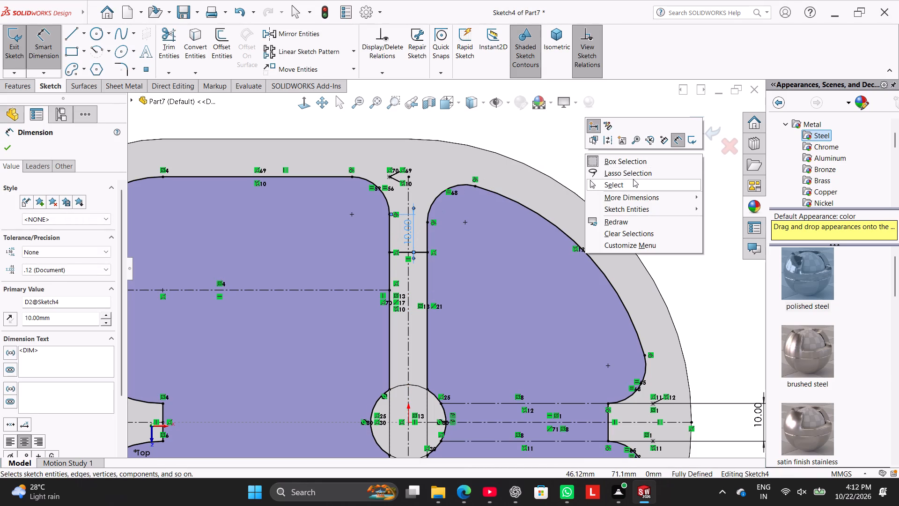
click(633, 179)
Mirror the rib's cross line about the horizontal centerline.
scroll(452, 261, up, 2)
scroll(449, 262, down, 1)
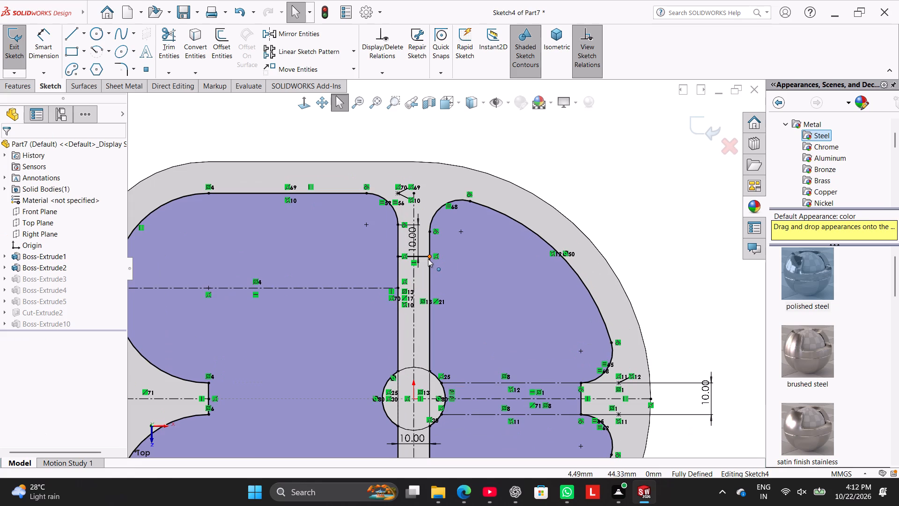
ctrl+click(424, 256)
ctrl+click(466, 397)
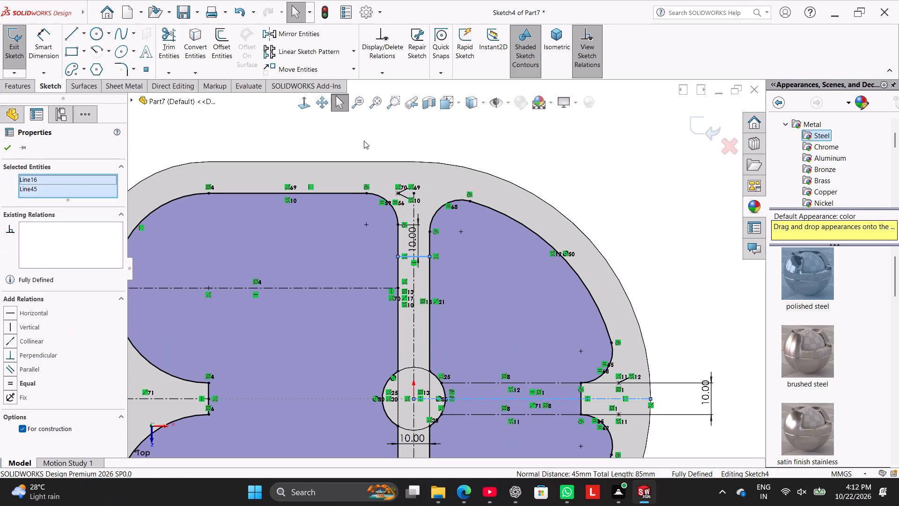
click(333, 37)
Trim the vertical rib's side lines between the central circle and the cross lines on both halves of the pocket sketch.
scroll(492, 379, up, 2)
scroll(477, 413, up, 2)
scroll(458, 402, down, 3)
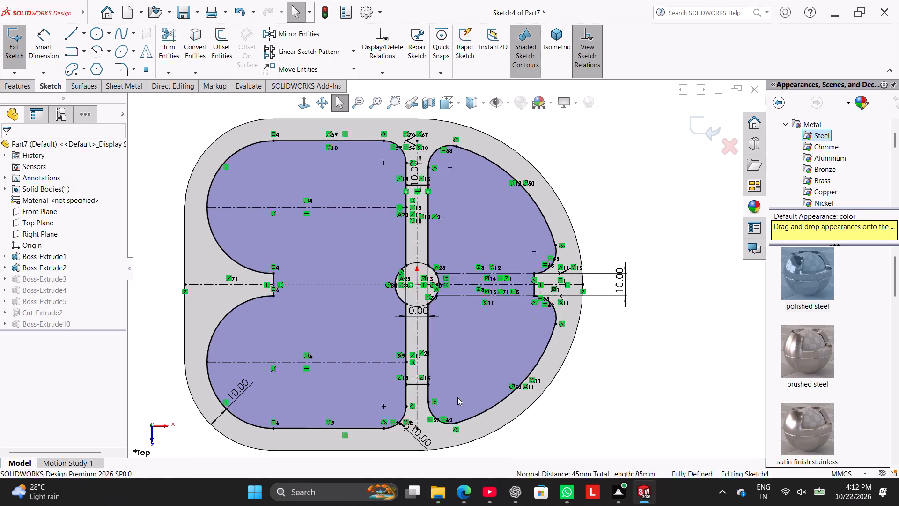
scroll(451, 311, up, 2)
scroll(441, 232, down, 3)
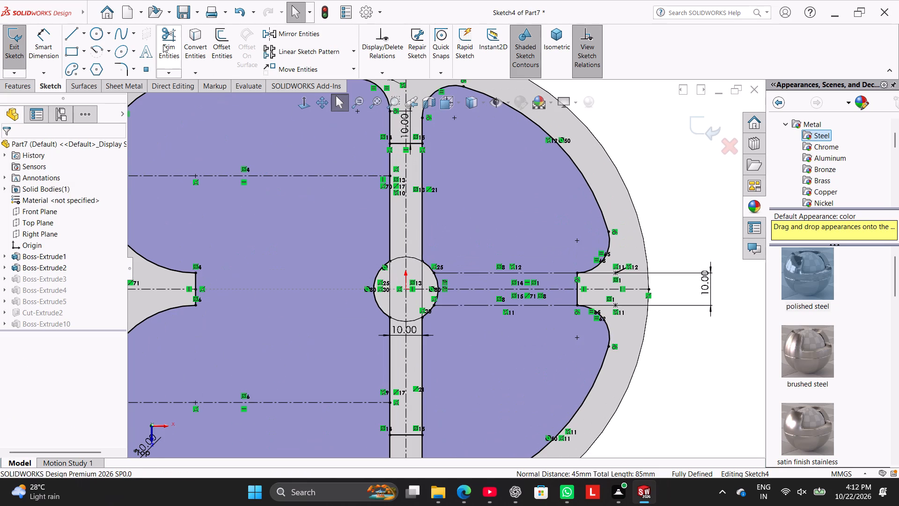
click(175, 32)
drag(488, 221, 419, 229)
drag(364, 223, 372, 226)
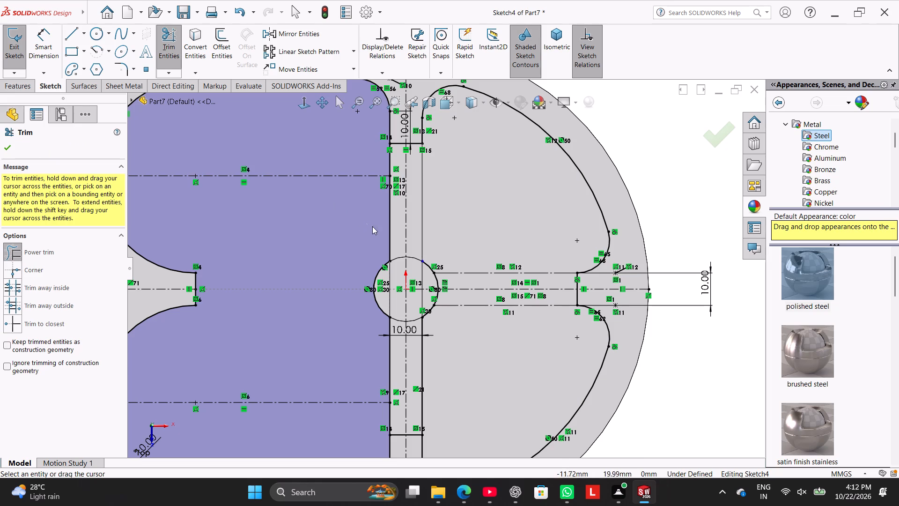
drag(372, 226, 391, 238)
drag(468, 357, 419, 350)
drag(372, 346, 391, 356)
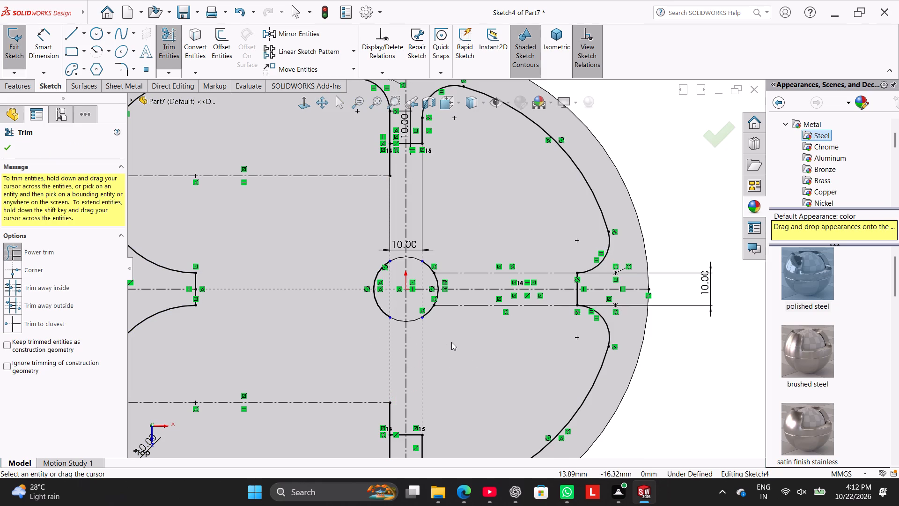
Trim the leftover flat-side rib line that extends past the lower cross line toward the central circle.
scroll(451, 341, up, 1)
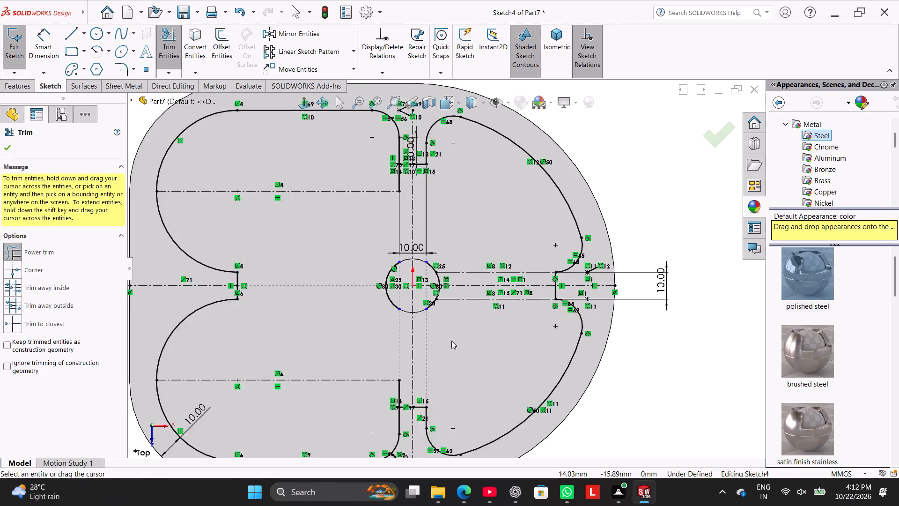
scroll(451, 341, up, 1)
scroll(451, 341, down, 2)
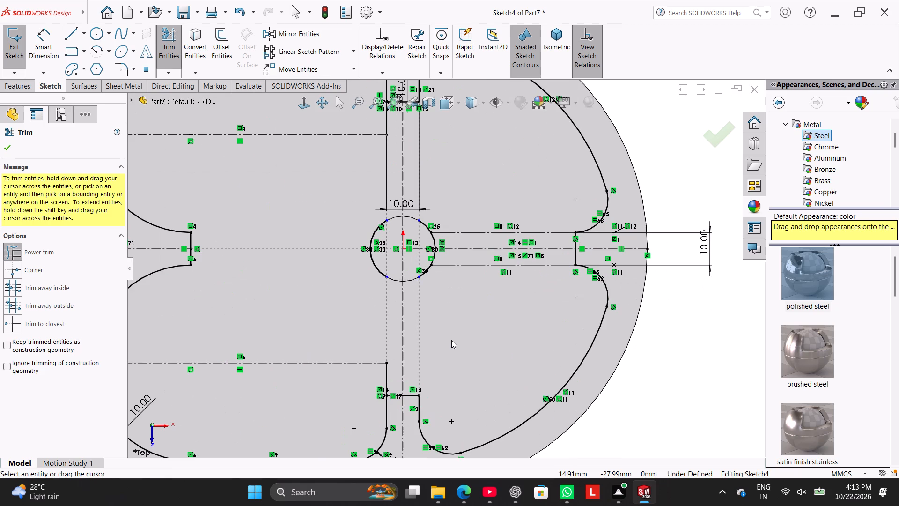
scroll(451, 340, up, 2)
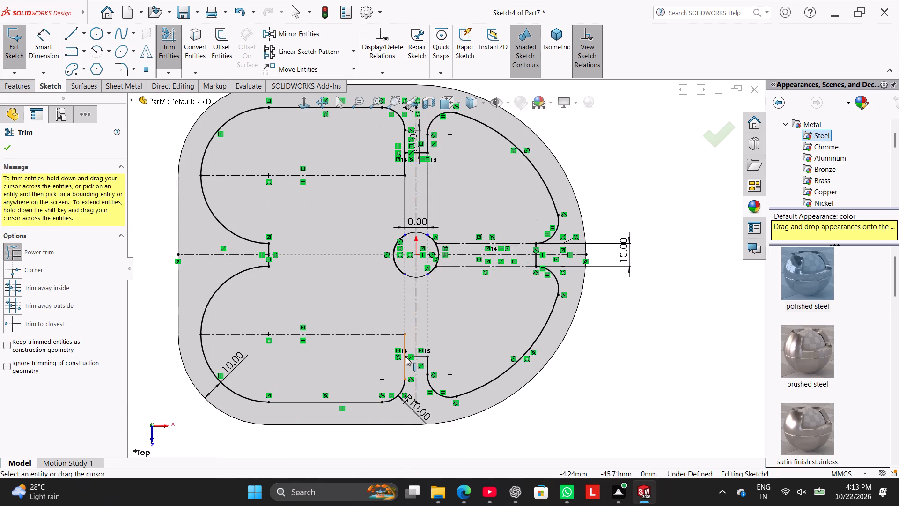
scroll(406, 356, down, 2)
drag(415, 316, 399, 326)
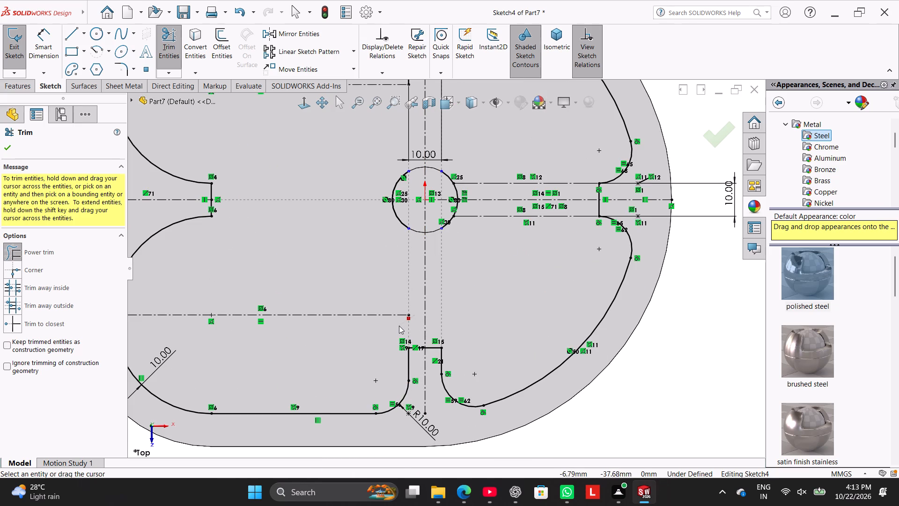
drag(399, 326, 397, 327)
scroll(445, 307, up, 2)
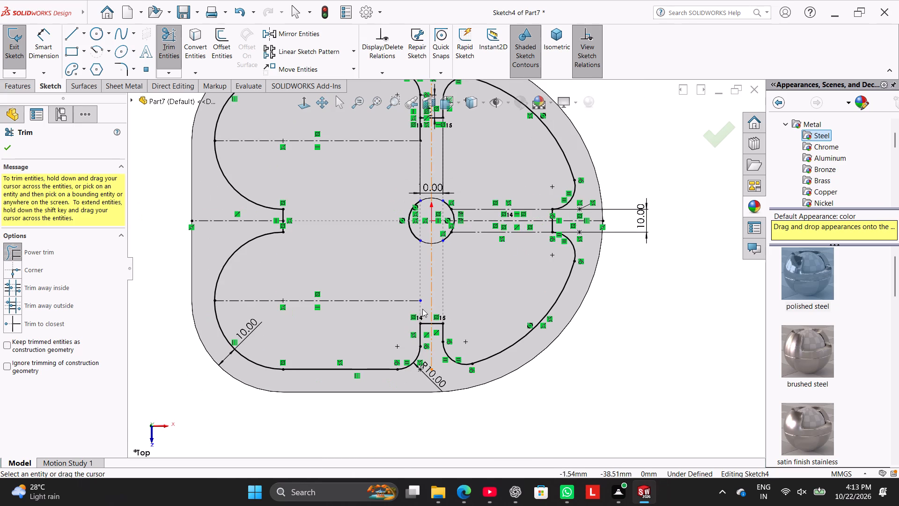
click(8, 149)
Attach the free end of the lower flat-side pocket's horizontal construction line to the vertical centerline.
drag(420, 299, 433, 301)
click(634, 304)
Trim the leftover flat-side rib line that extends past the upper cross line toward the central circle.
scroll(458, 189, up, 2)
scroll(457, 182, down, 2)
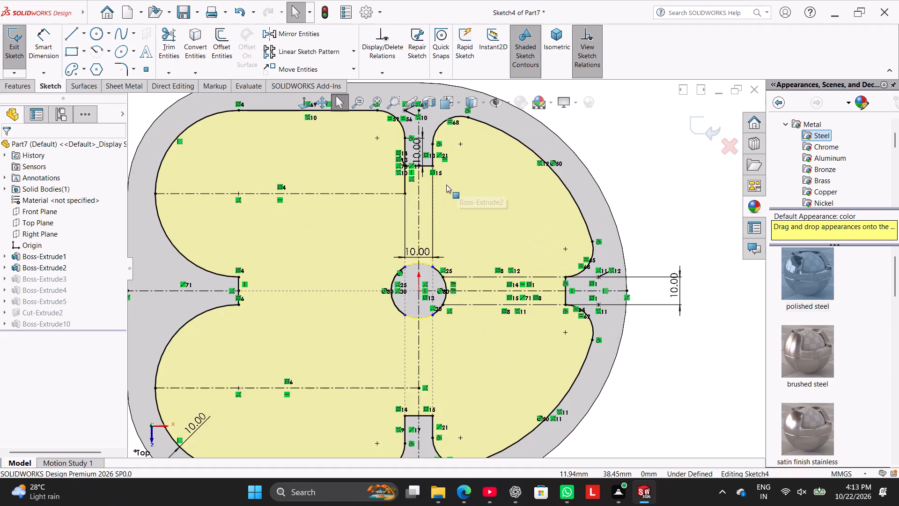
scroll(446, 185, down, 2)
click(167, 42)
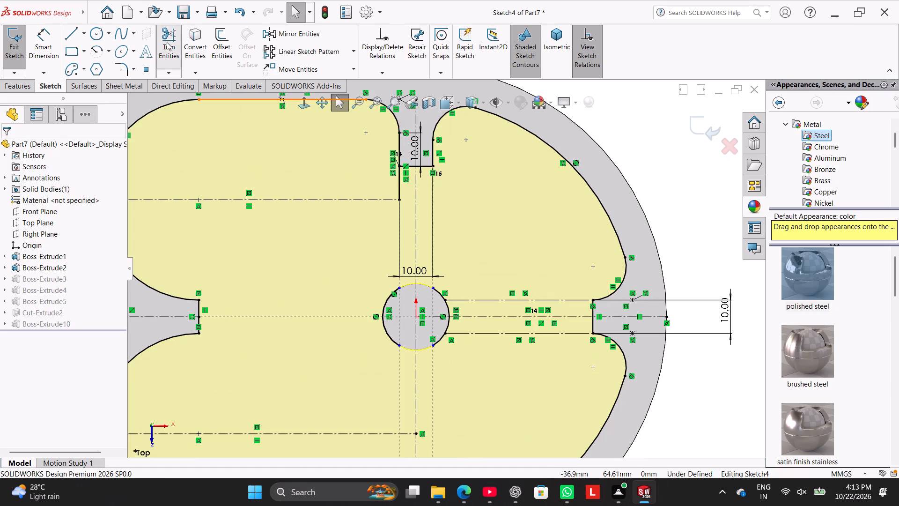
drag(401, 187, 376, 185)
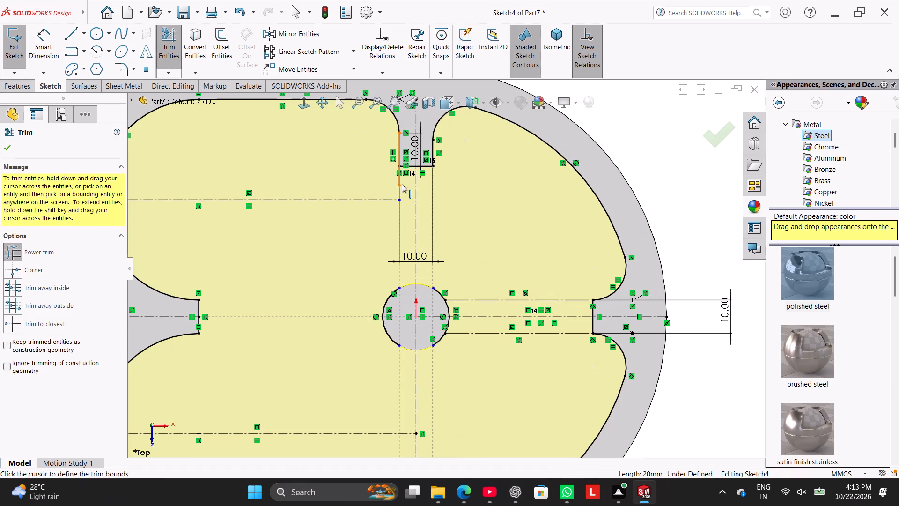
drag(403, 184, 389, 177)
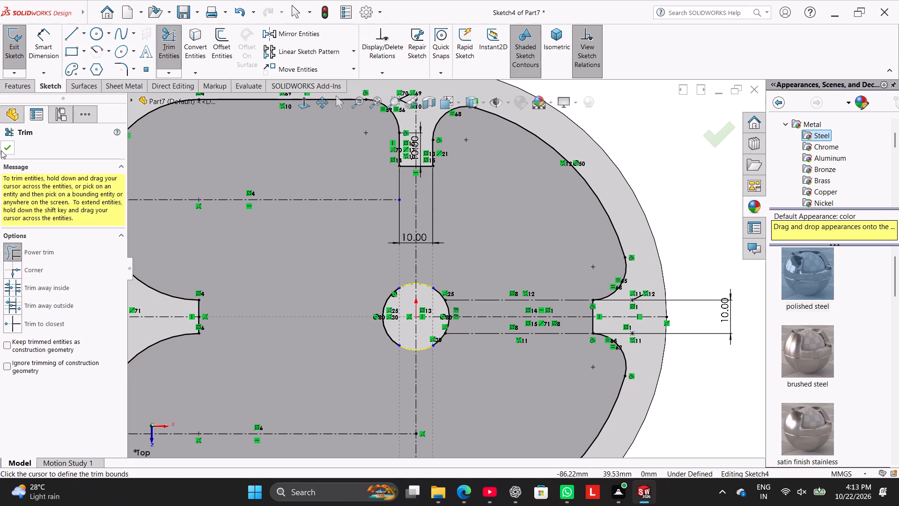
click(1, 150)
Attach the free end of the upper flat-side pocket's horizontal construction line to the vertical centerline.
drag(401, 199, 405, 199)
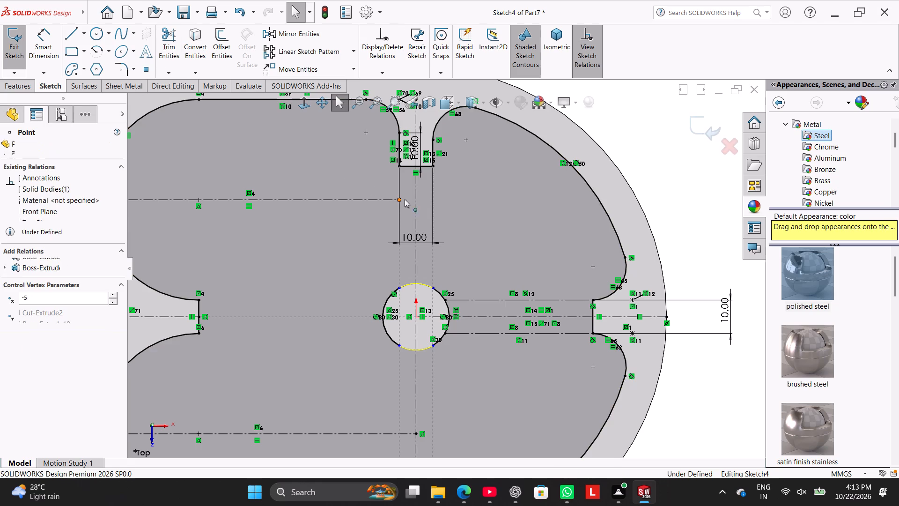
drag(405, 199, 417, 199)
Examine the trimmed pocket profile and rib stubs around the central cylinder, ending with a view normal to the sketch.
scroll(405, 246, up, 1)
scroll(410, 241, down, 1)
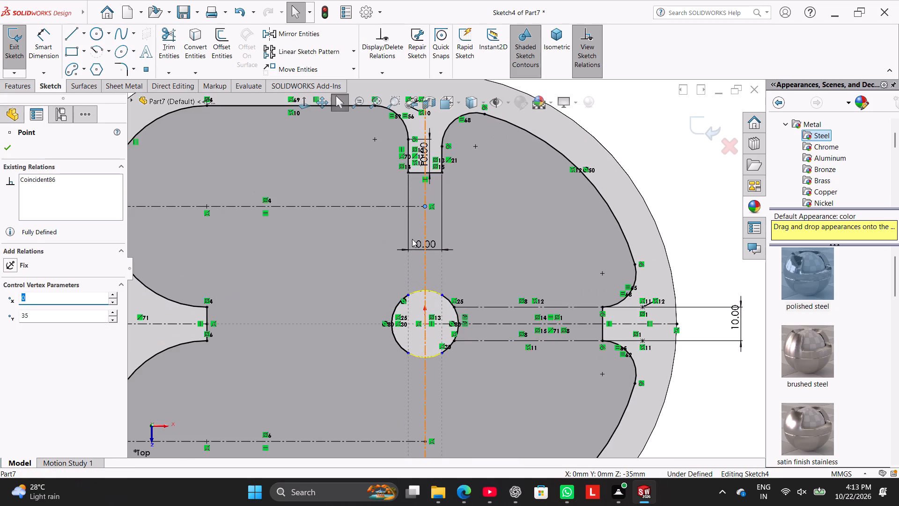
scroll(450, 269, up, 2)
scroll(435, 358, up, 1)
scroll(439, 348, down, 2)
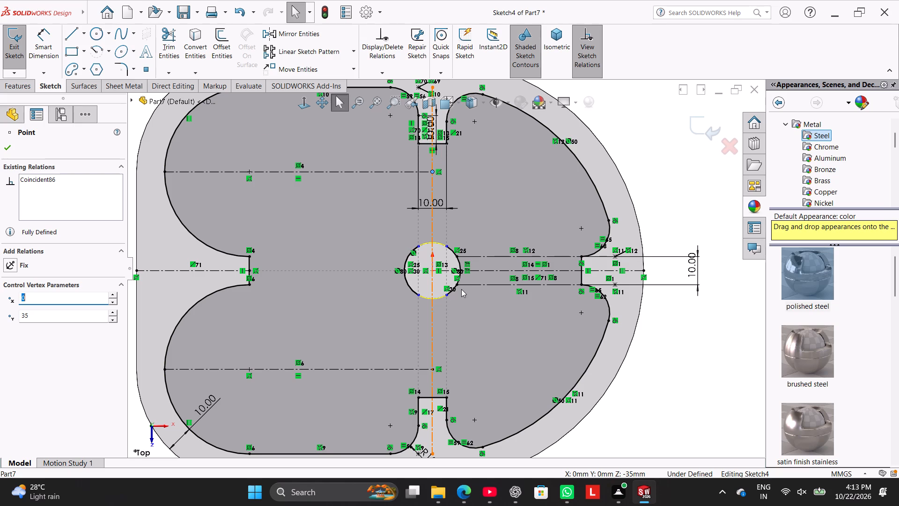
scroll(461, 289, down, 1)
scroll(438, 350, up, 4)
middle_drag(242, 404, 241, 392)
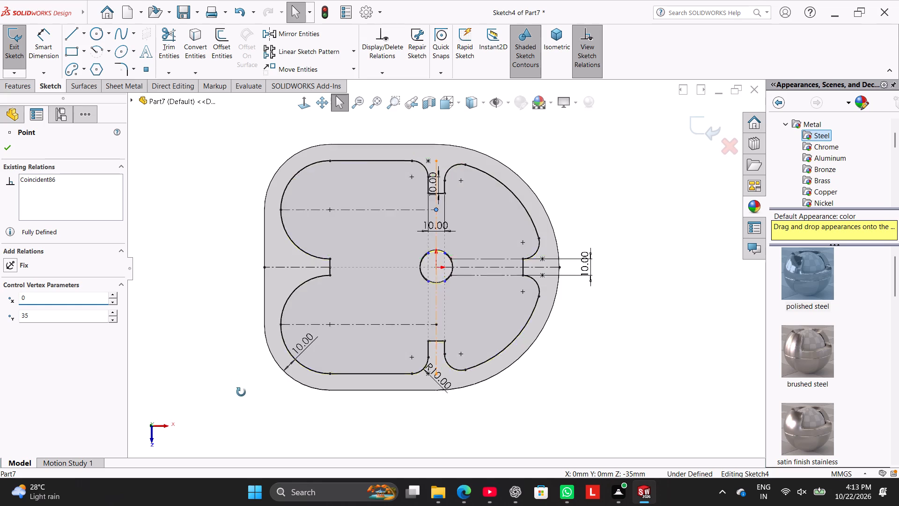
middle_drag(241, 392, 236, 277)
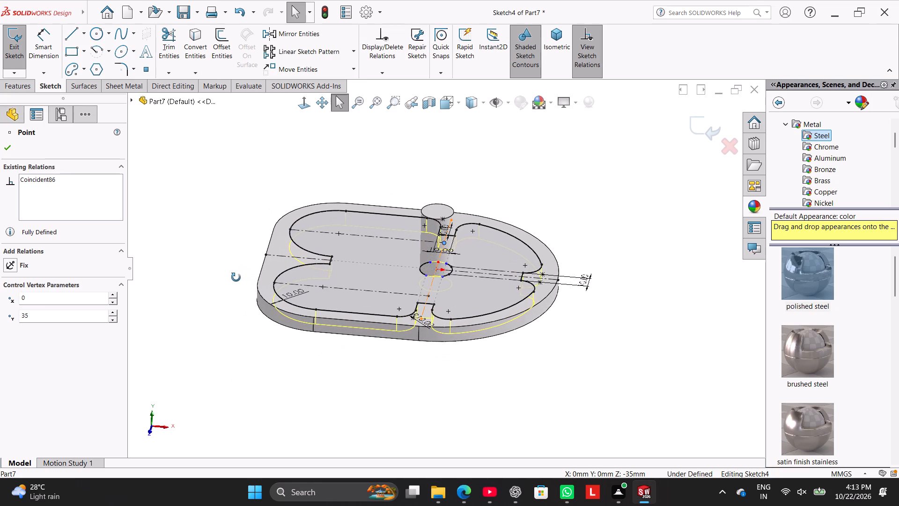
middle_drag(236, 277, 229, 305)
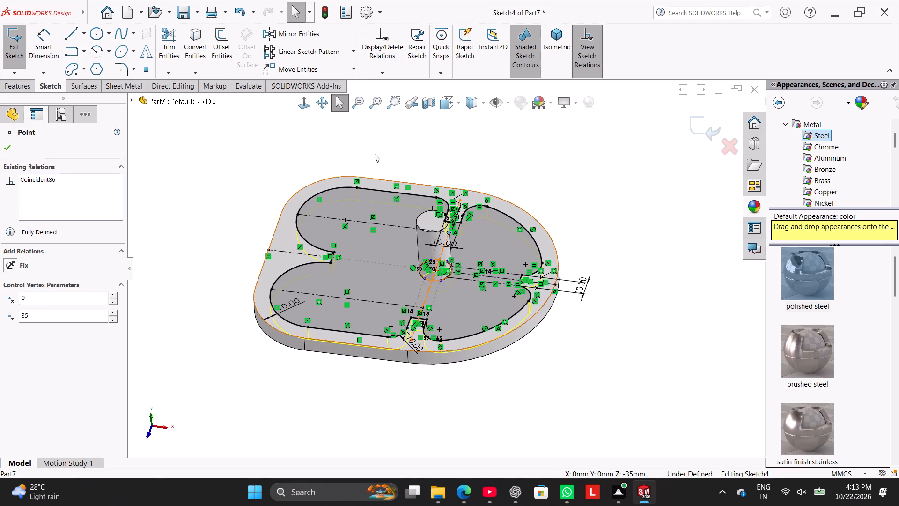
click(304, 101)
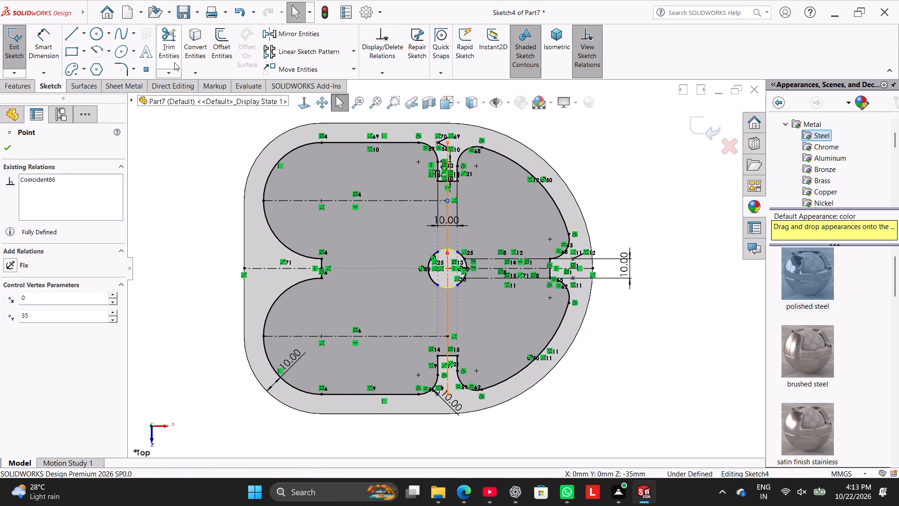
Trim away the central circle's side arcs and the vertical centerline segment just below the circle.
drag(173, 57, 176, 61)
scroll(447, 300, down, 3)
drag(492, 299, 416, 251)
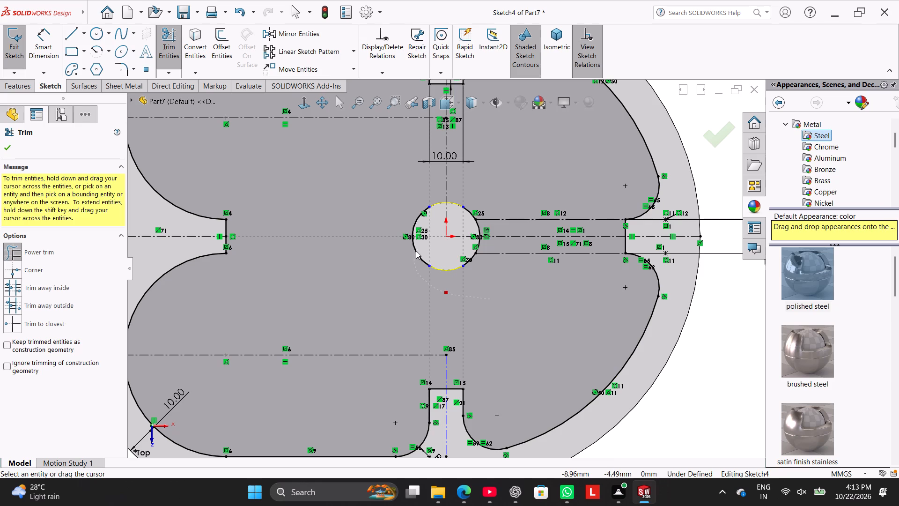
drag(416, 251, 420, 246)
drag(493, 188, 477, 227)
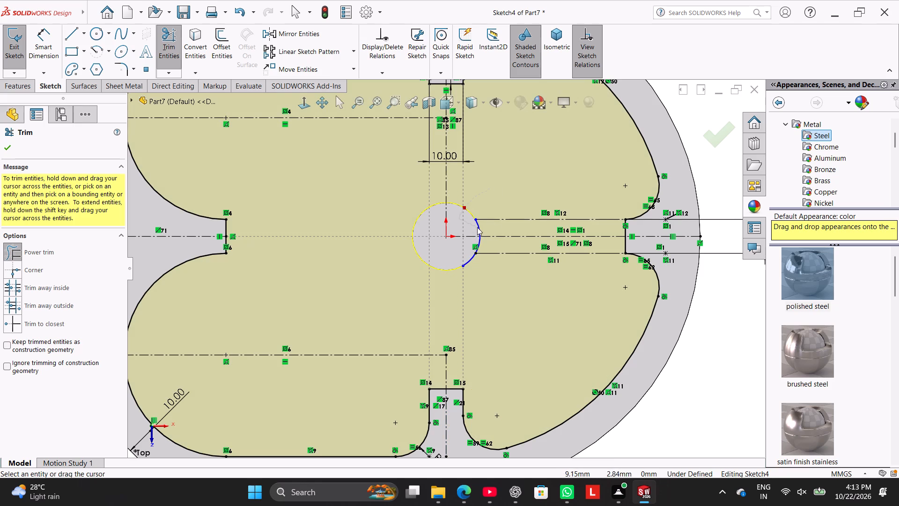
drag(477, 227, 488, 231)
drag(486, 273, 462, 260)
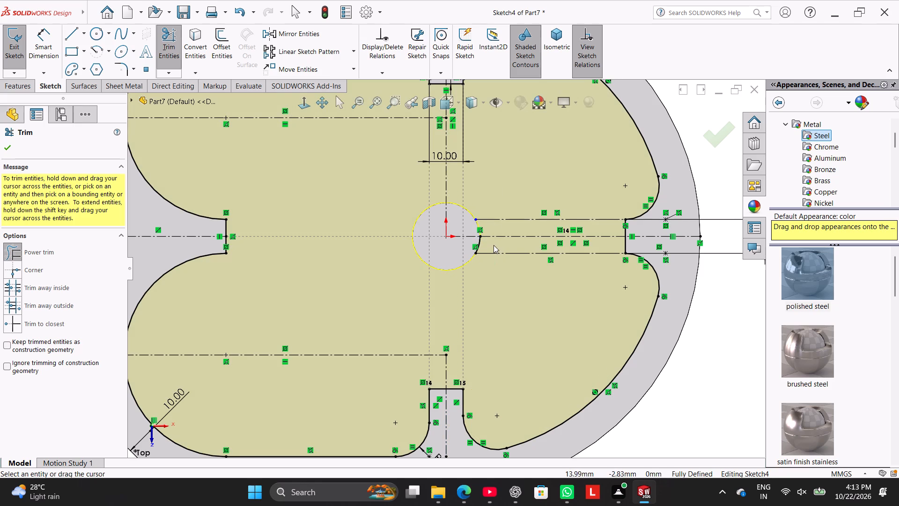
drag(492, 242, 467, 247)
click(9, 148)
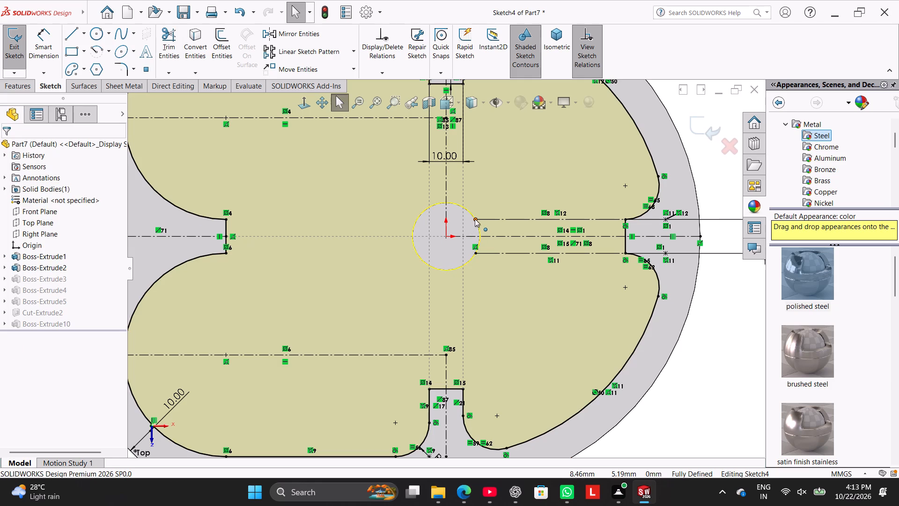
Attach the inner end of the horizontal rib's upper construction line to the central cylinder's circular edge.
drag(475, 219, 475, 224)
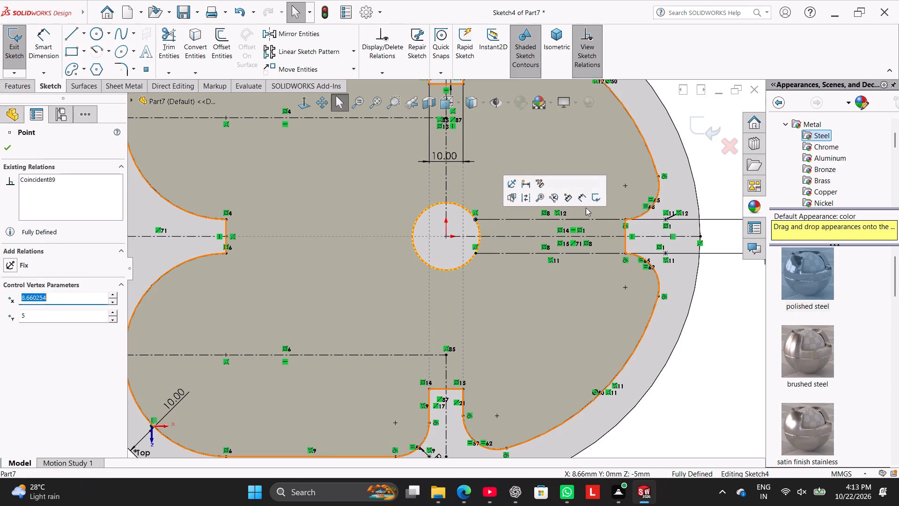
click(705, 175)
Exit the pocket-cut sketch to rebuild the part and display it in isometric view.
scroll(566, 303, up, 1)
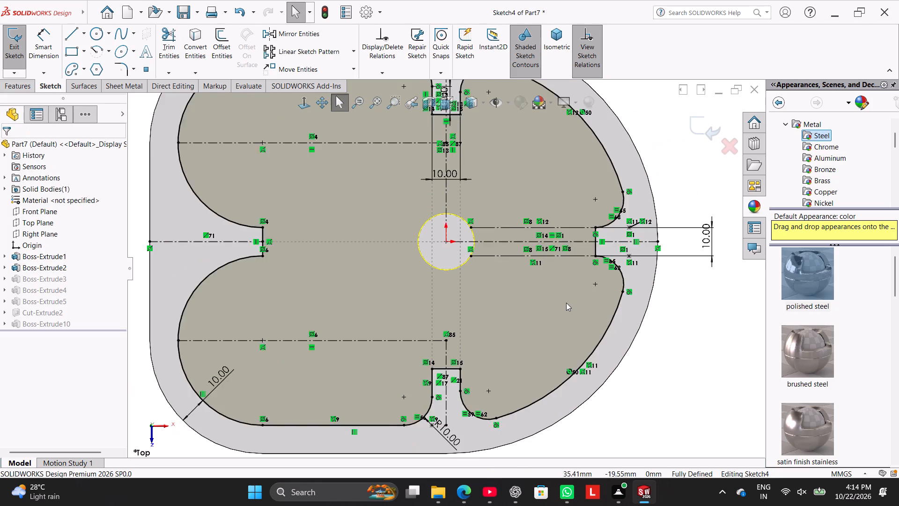
scroll(566, 303, up, 1)
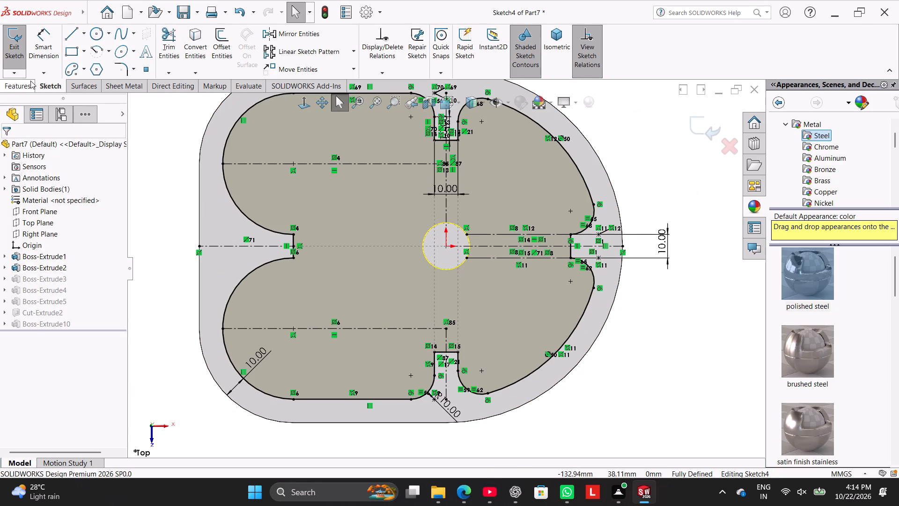
click(19, 54)
middle_drag(238, 311, 255, 246)
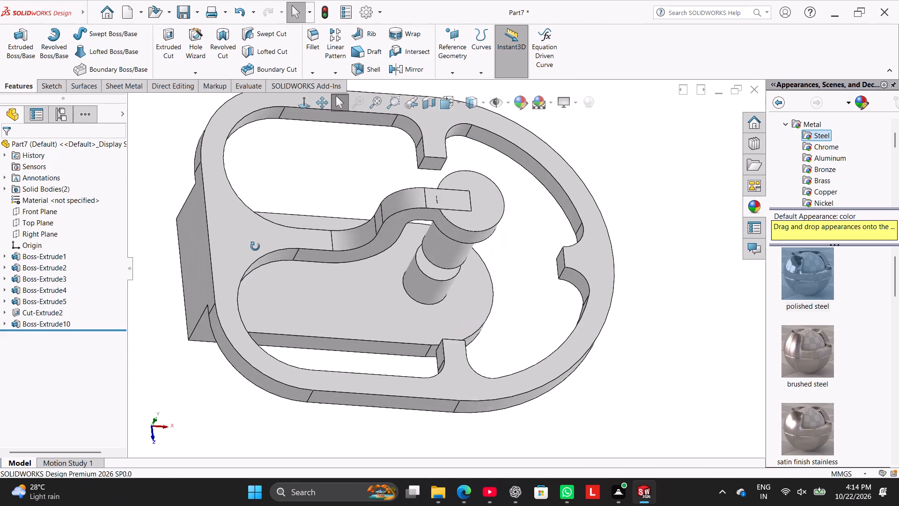
middle_drag(255, 246, 233, 226)
middle_drag(332, 254, 339, 245)
right_drag(243, 380, 340, 268)
click(272, 317)
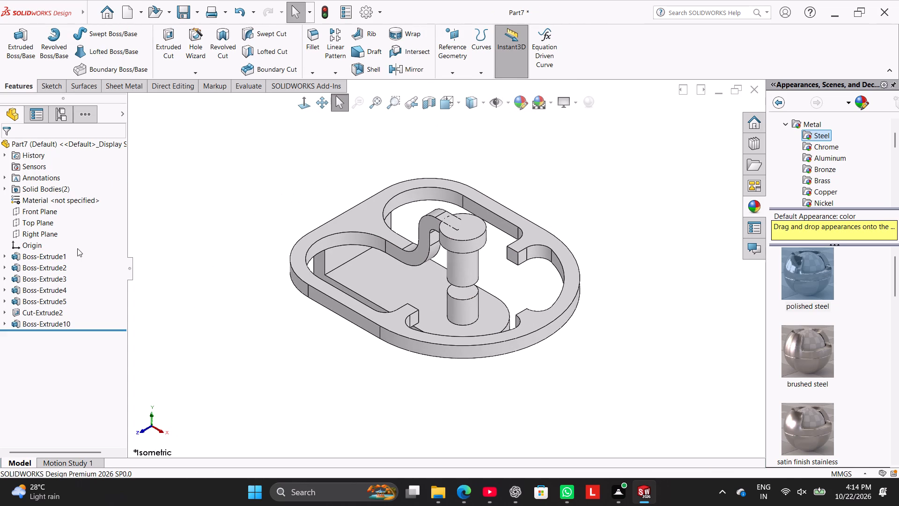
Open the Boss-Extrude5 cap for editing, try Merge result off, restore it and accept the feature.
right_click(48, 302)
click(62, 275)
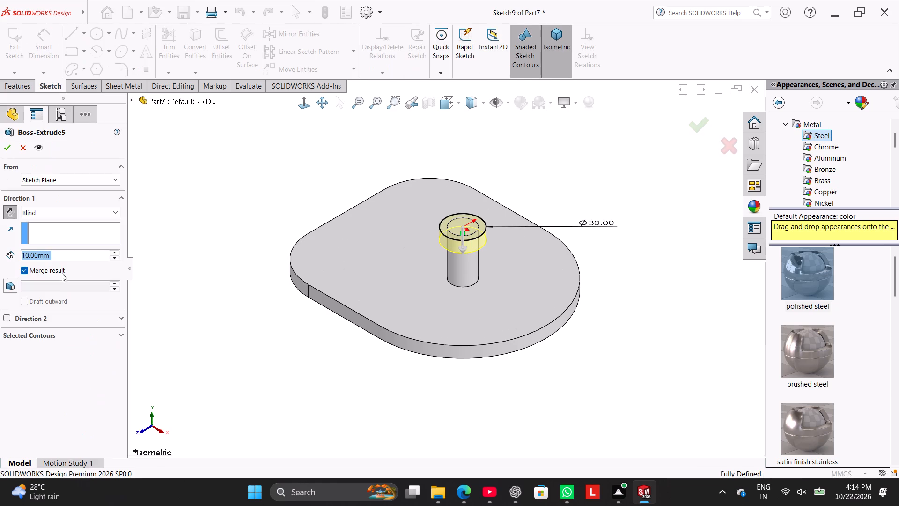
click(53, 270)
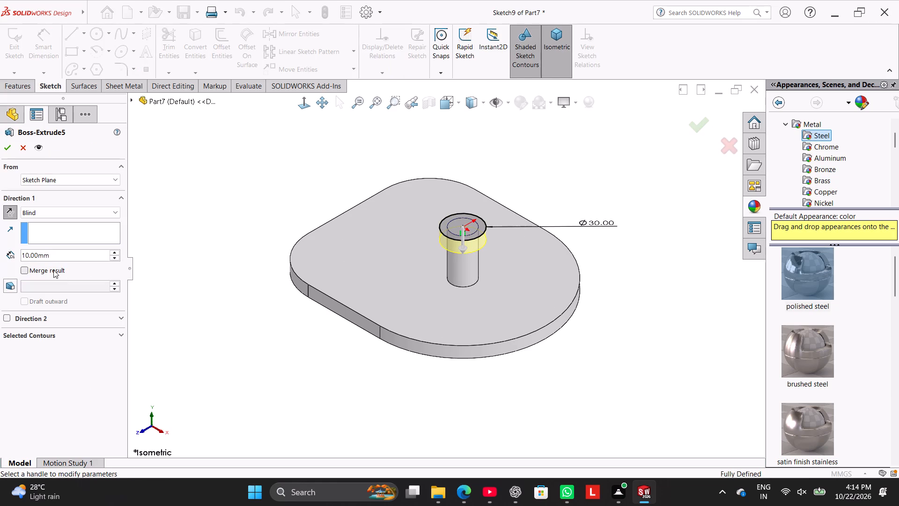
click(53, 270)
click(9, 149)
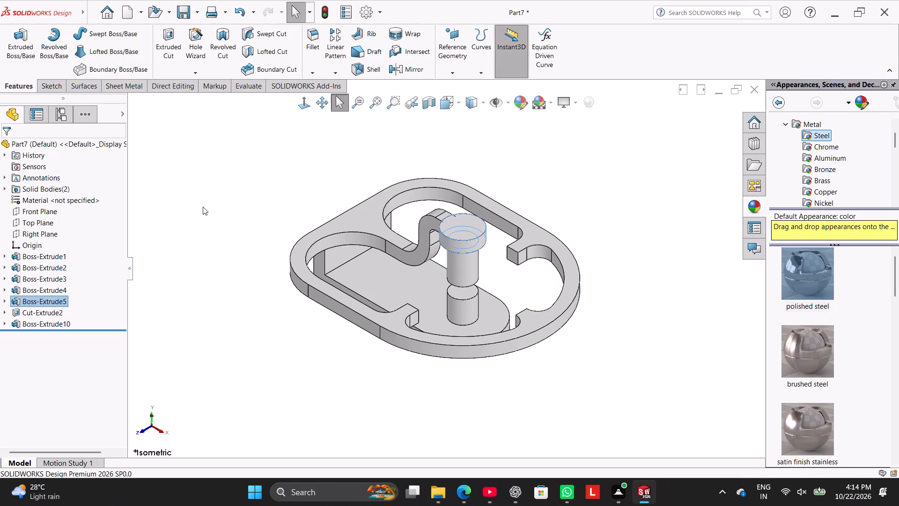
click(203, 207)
Open the curved Boss-Extrude10 arm for editing and accept it without altering its settings.
right_click(54, 321)
click(66, 277)
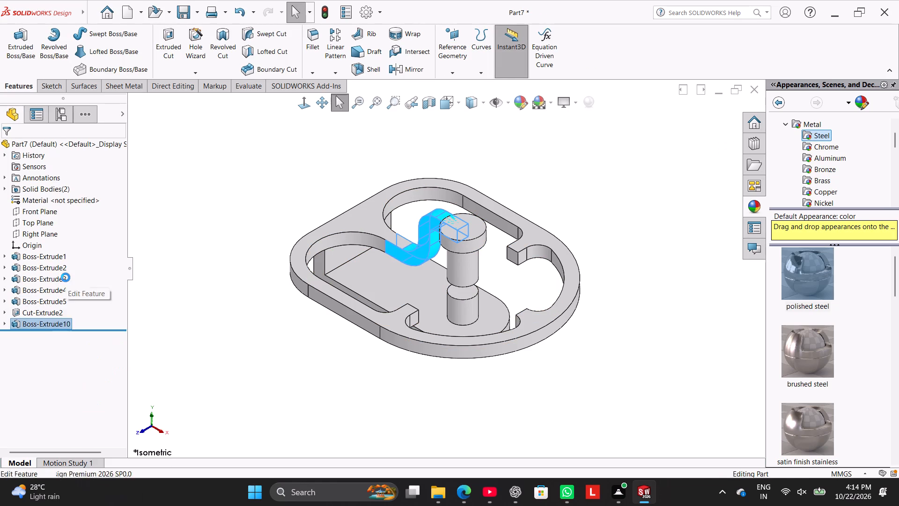
click(7, 148)
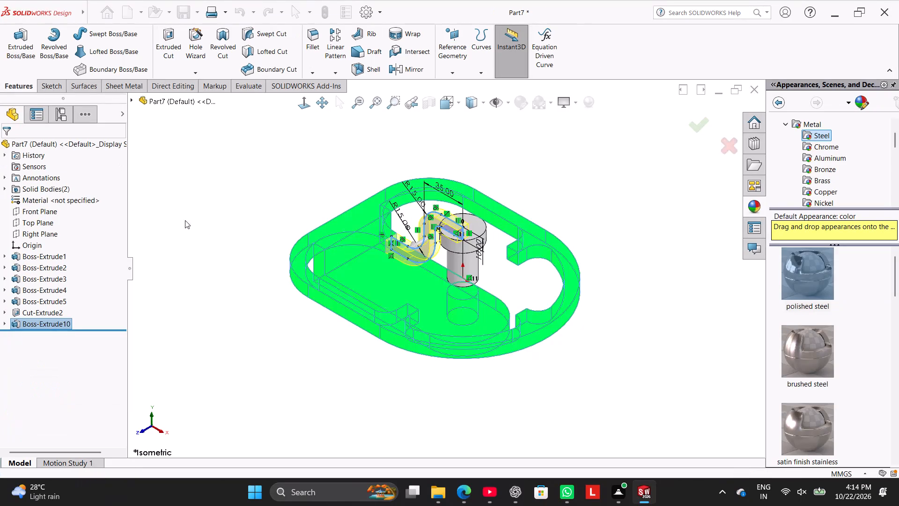
Examine the part's solid bodies and inspect the arm, plates and cylinder in isometric and front views.
click(216, 231)
right_drag(205, 309, 288, 254)
middle_drag(239, 292, 254, 300)
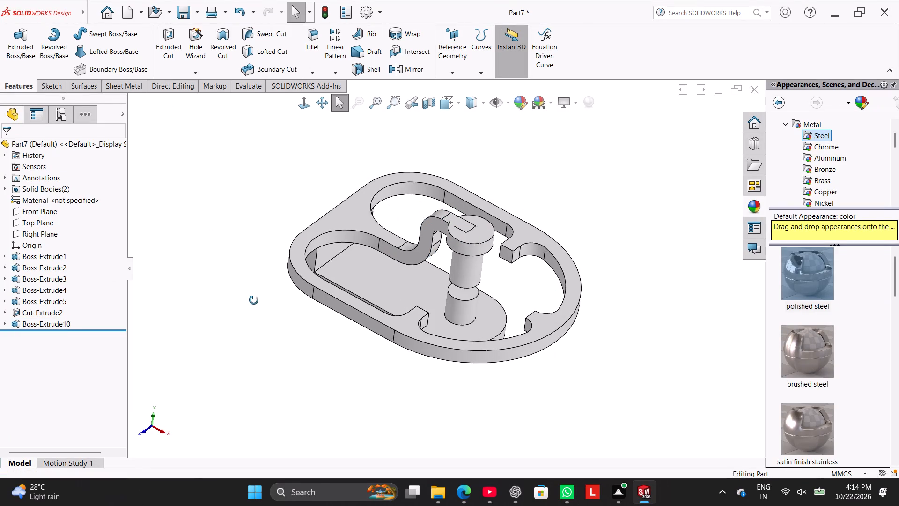
middle_drag(254, 300, 251, 313)
right_drag(242, 309, 304, 240)
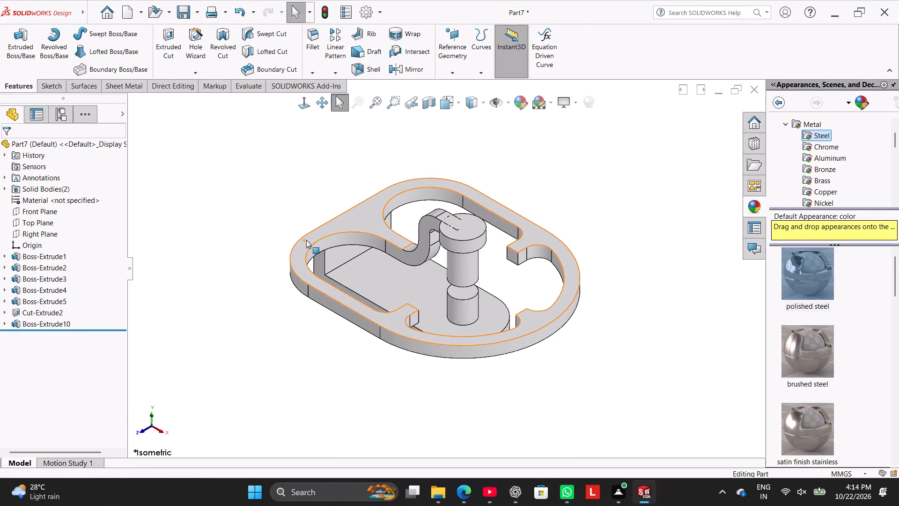
click(6, 189)
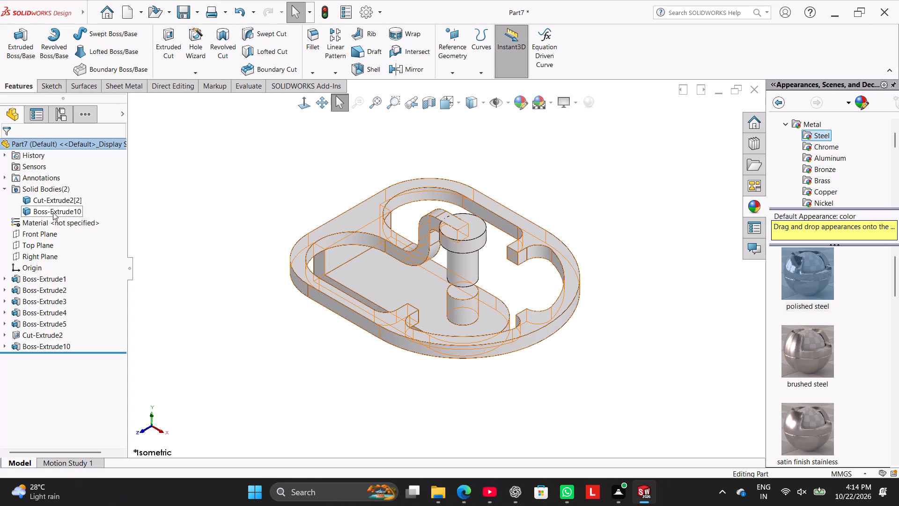
click(7, 189)
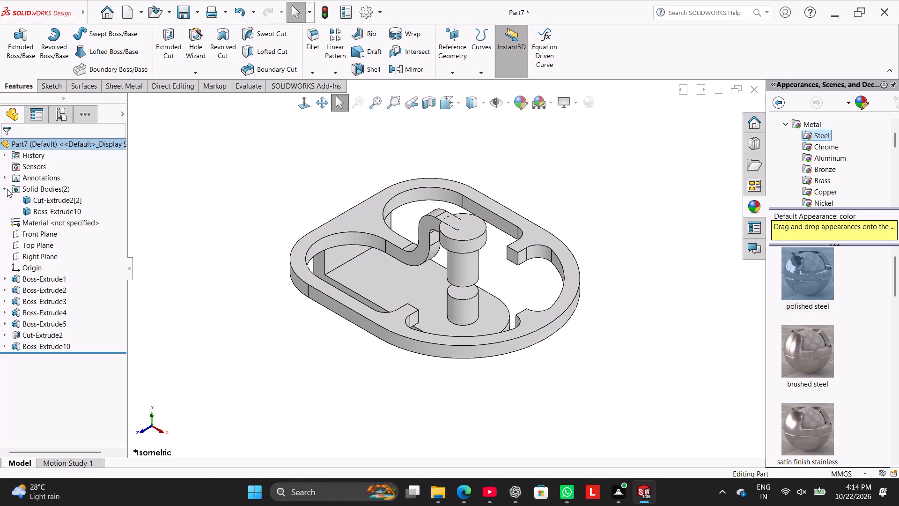
middle_drag(238, 283, 248, 300)
click(305, 110)
click(244, 258)
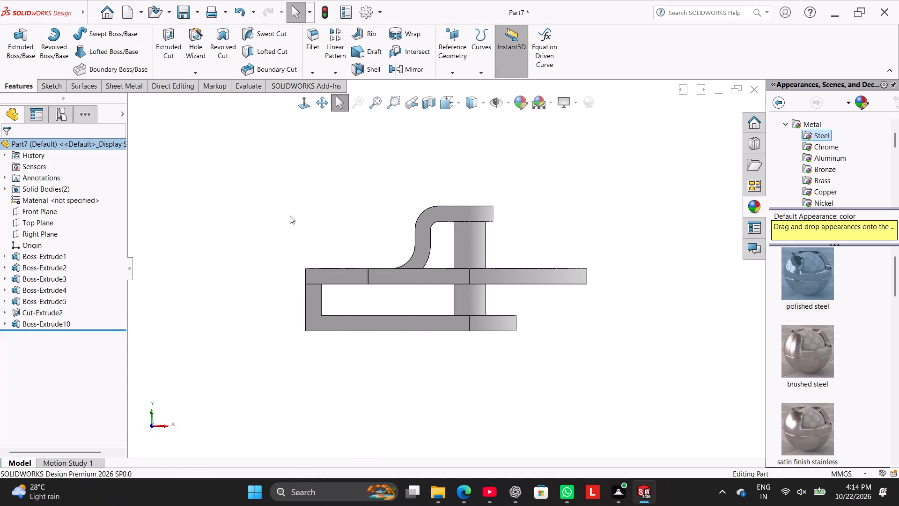
middle_drag(295, 229, 290, 291)
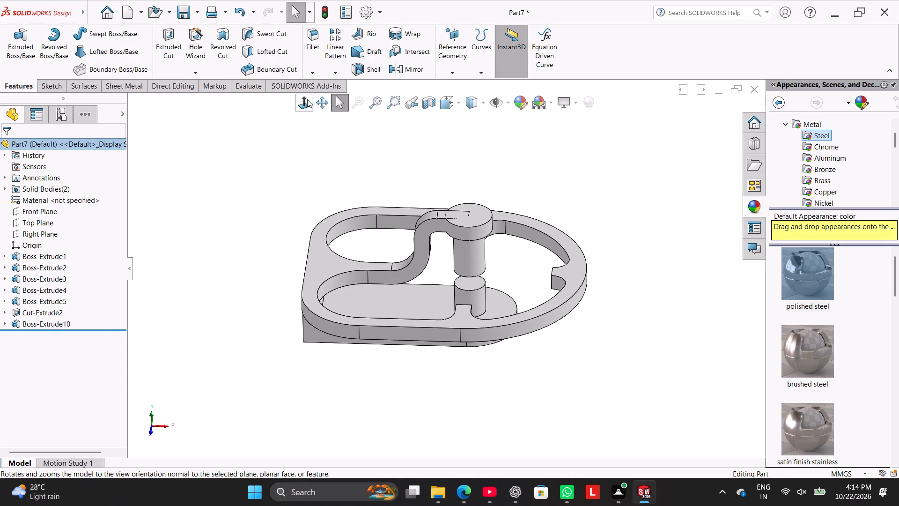
click(307, 99)
click(300, 215)
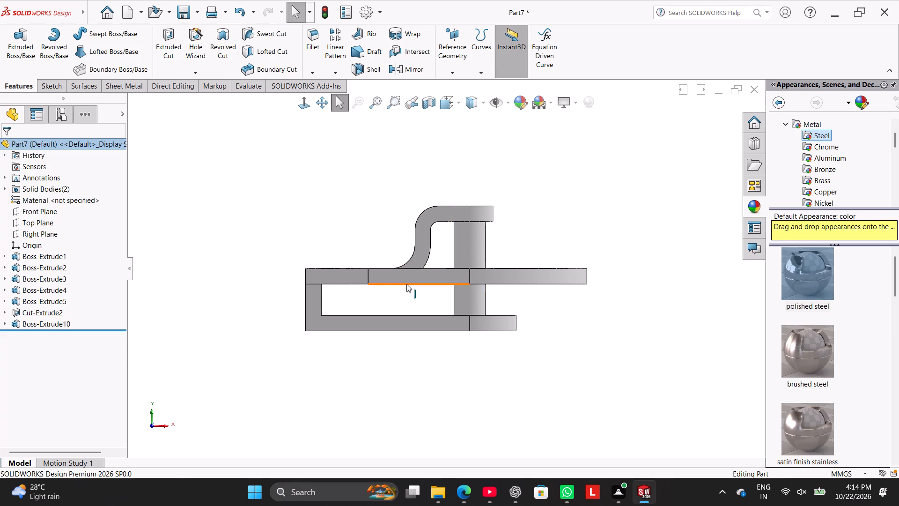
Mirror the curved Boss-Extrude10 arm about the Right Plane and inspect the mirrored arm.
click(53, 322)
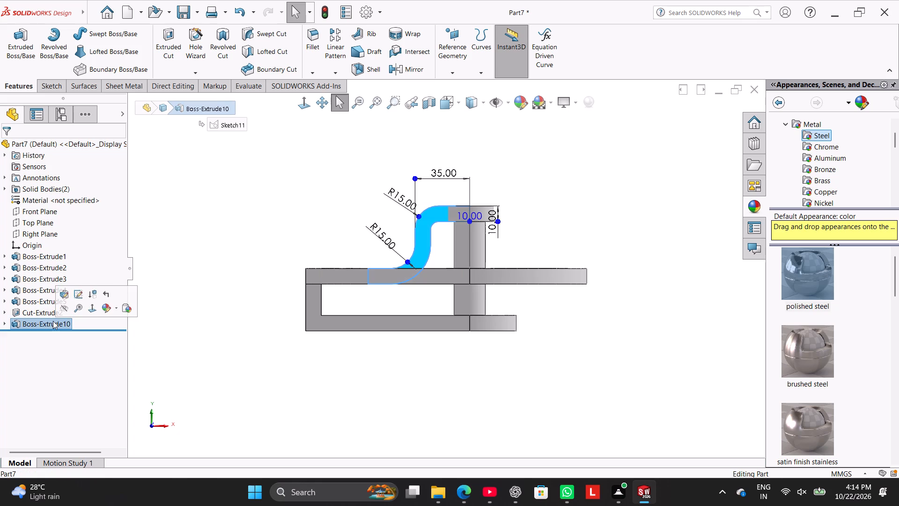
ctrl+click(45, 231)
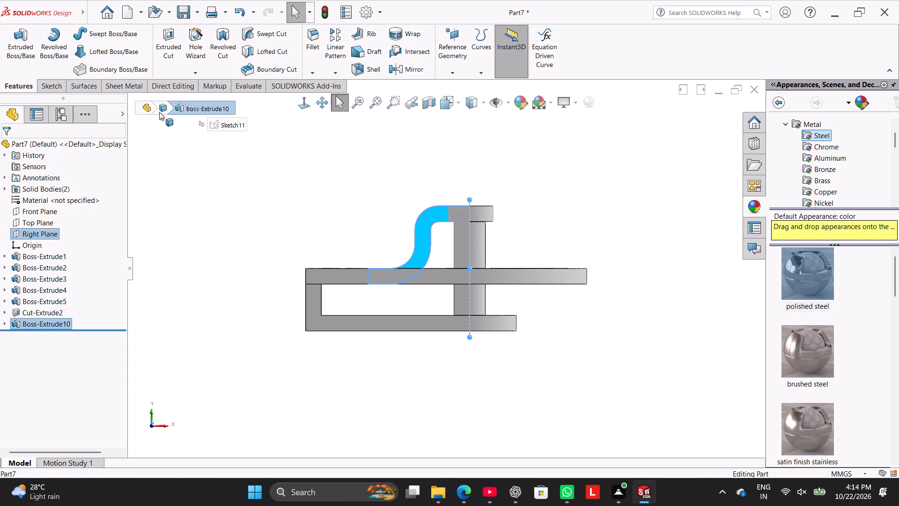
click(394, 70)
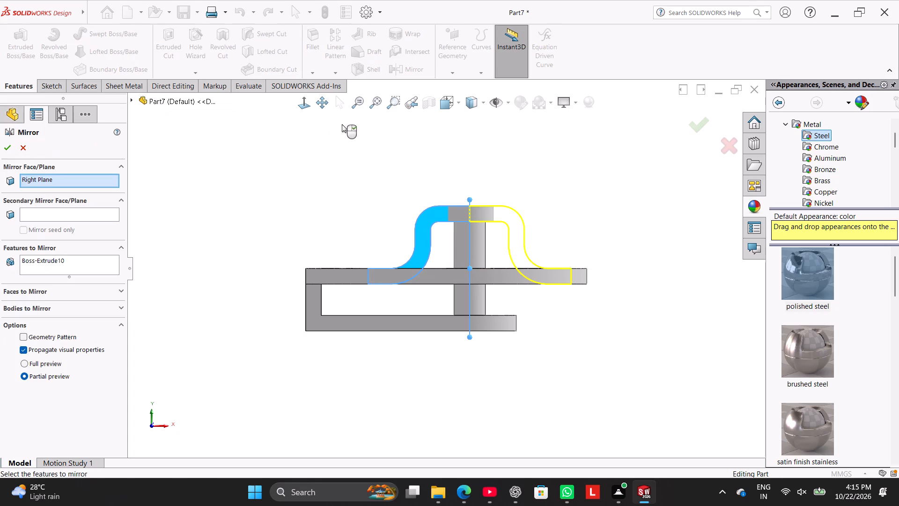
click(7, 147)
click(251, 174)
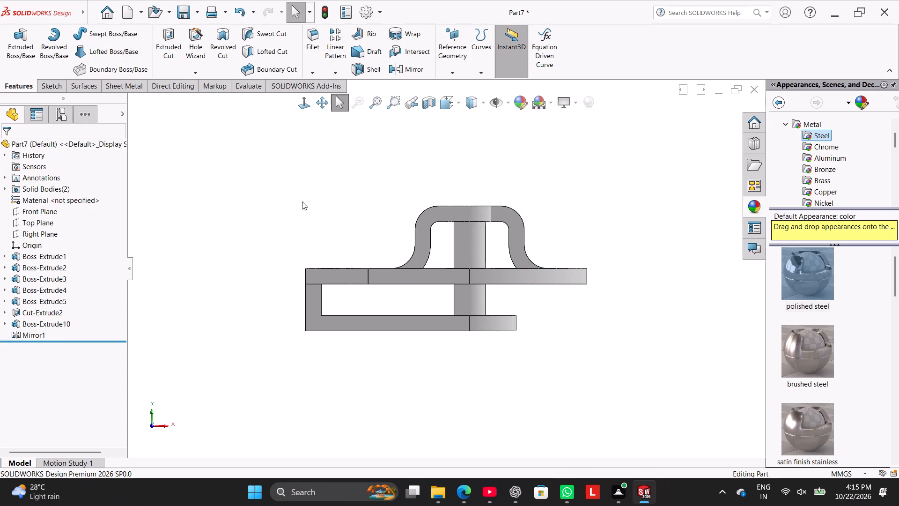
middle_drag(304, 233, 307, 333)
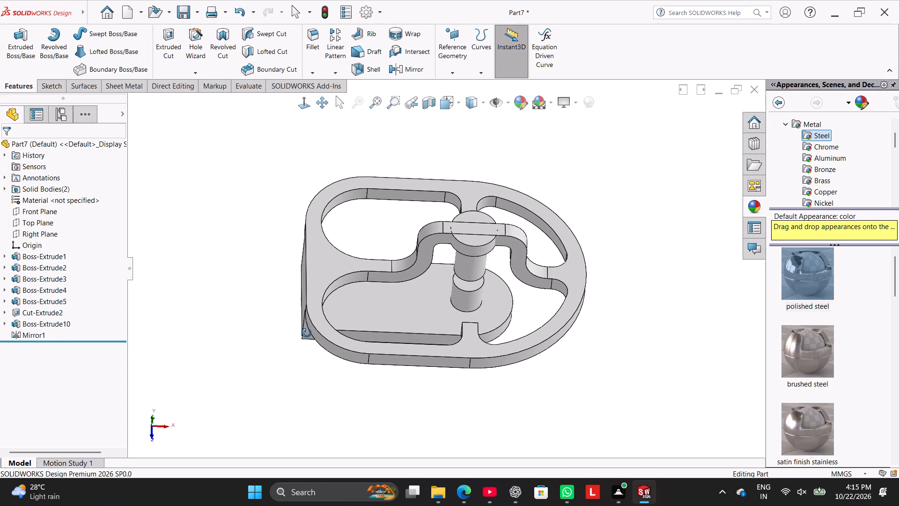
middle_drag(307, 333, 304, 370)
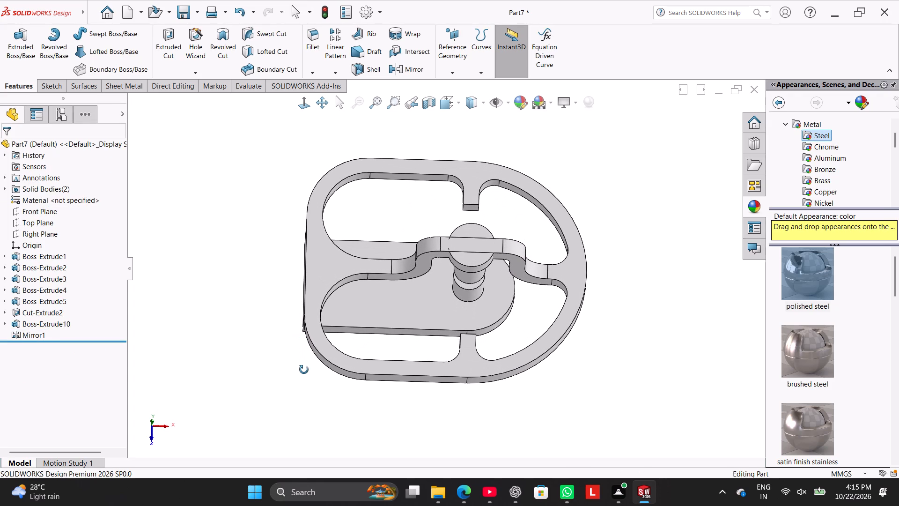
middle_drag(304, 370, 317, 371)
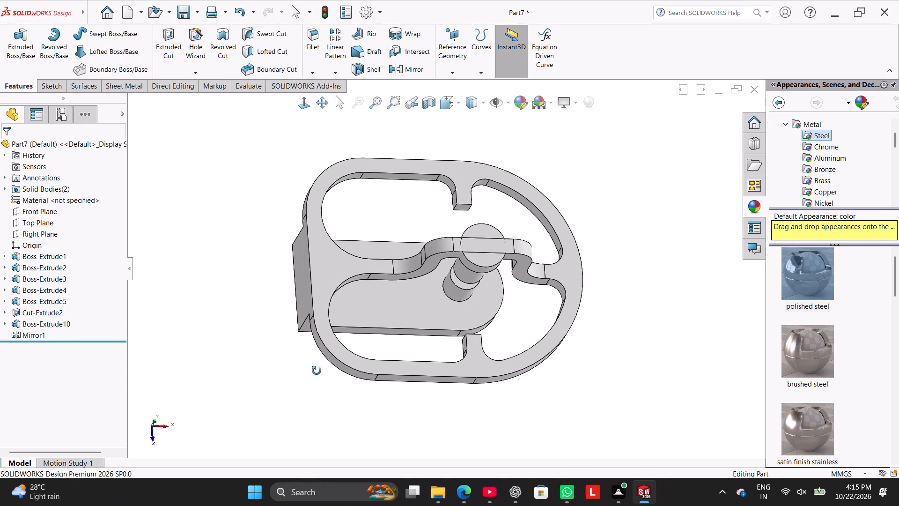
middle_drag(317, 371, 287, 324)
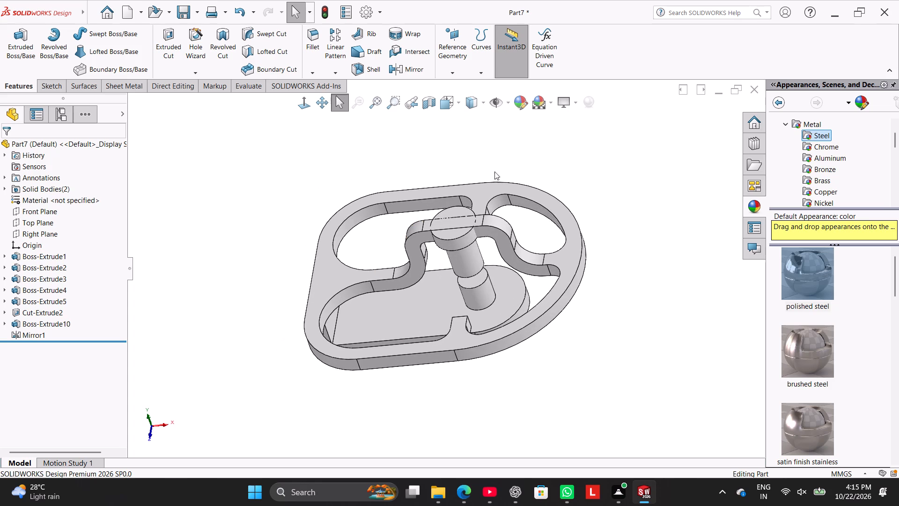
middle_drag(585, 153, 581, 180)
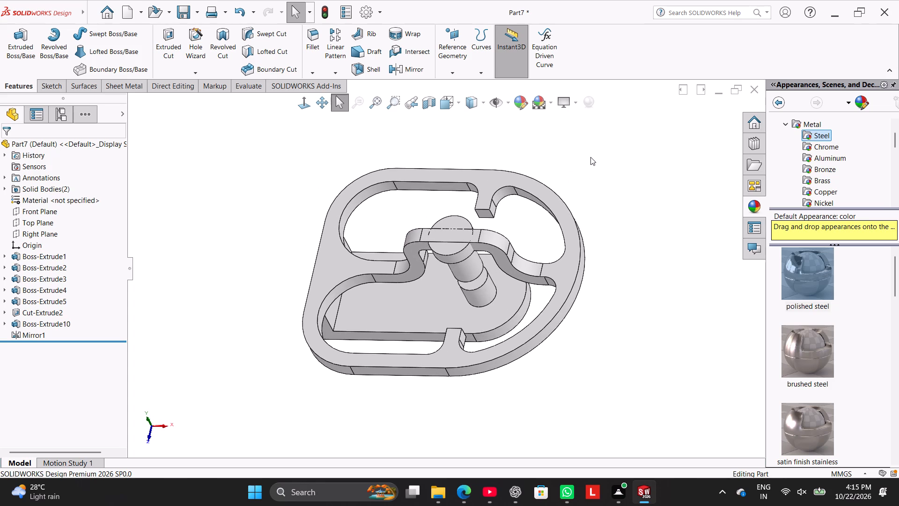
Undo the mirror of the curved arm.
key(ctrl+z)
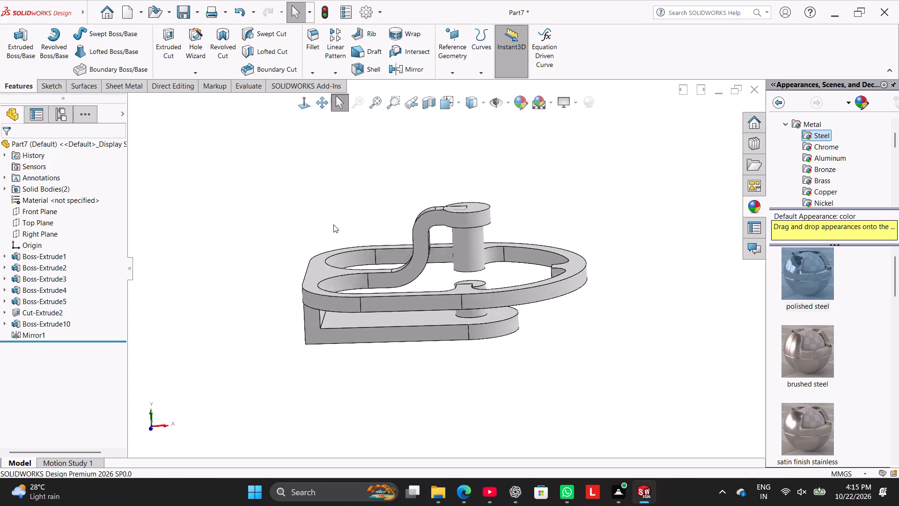
Circular-pattern the curved Boss-Extrude10 arm around the central cylinder's face with 4 equally spaced instances over 360 degrees, and show it in isometric view.
ctrl+click(417, 234)
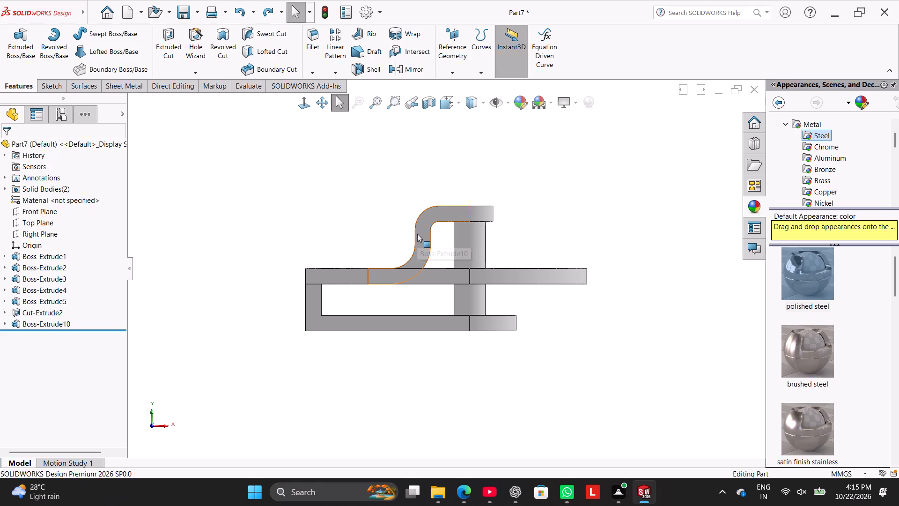
click(334, 69)
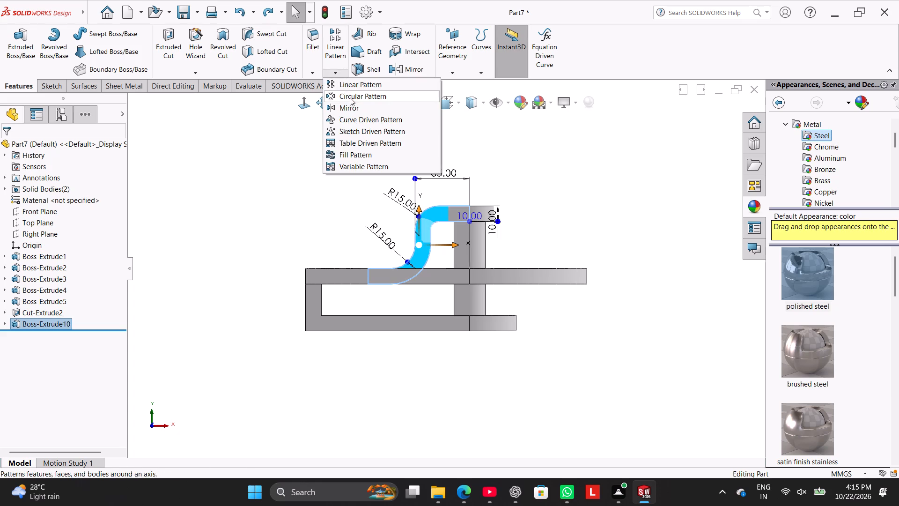
click(350, 97)
middle_drag(262, 197, 250, 280)
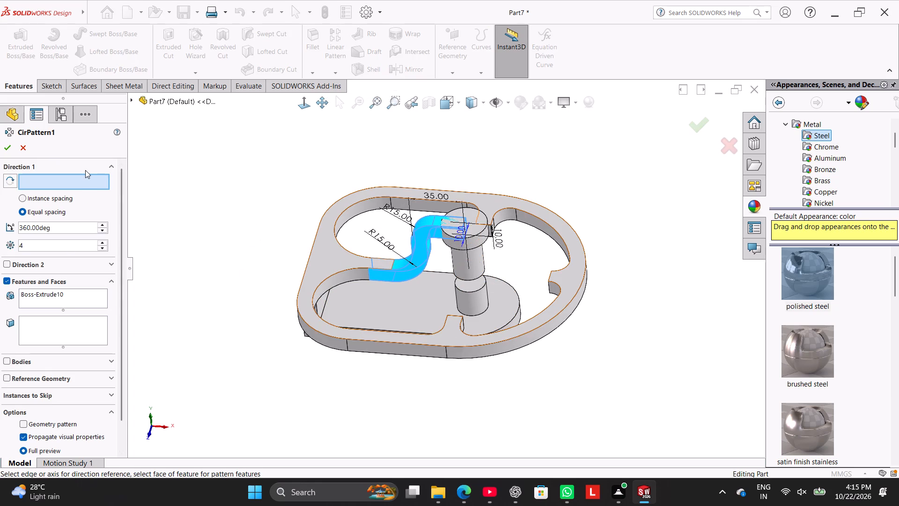
click(80, 186)
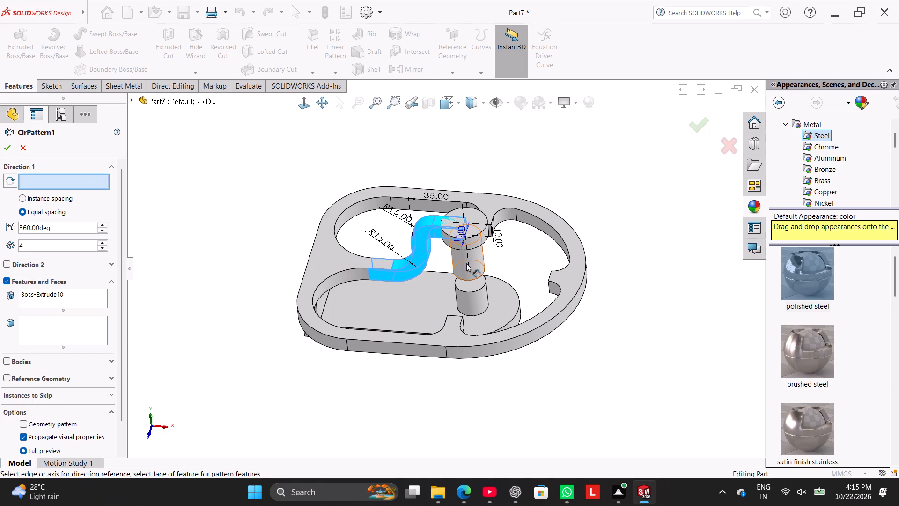
click(474, 265)
middle_drag(209, 218, 214, 254)
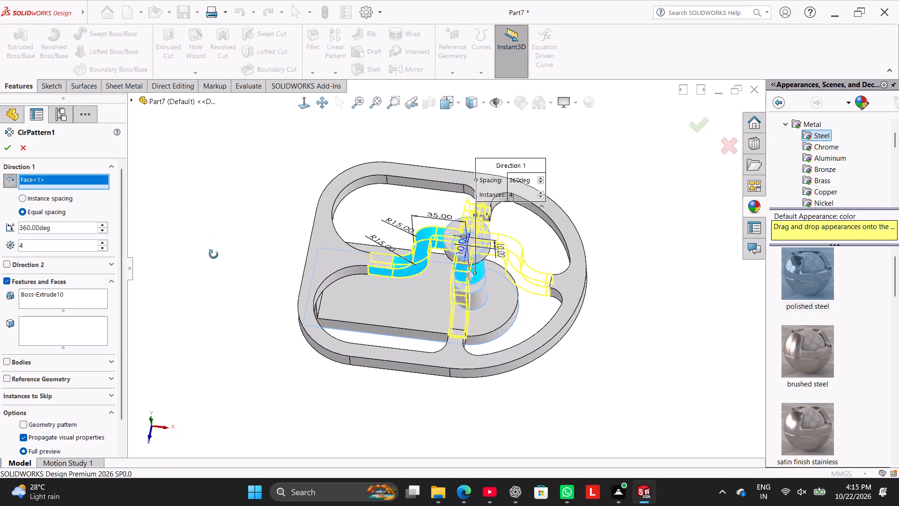
middle_drag(214, 254, 216, 286)
click(6, 148)
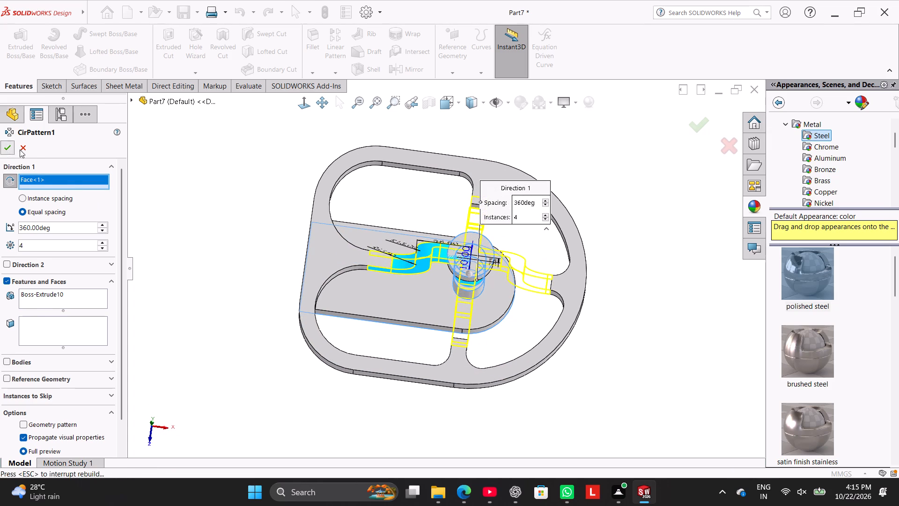
click(244, 189)
right_drag(236, 252, 324, 171)
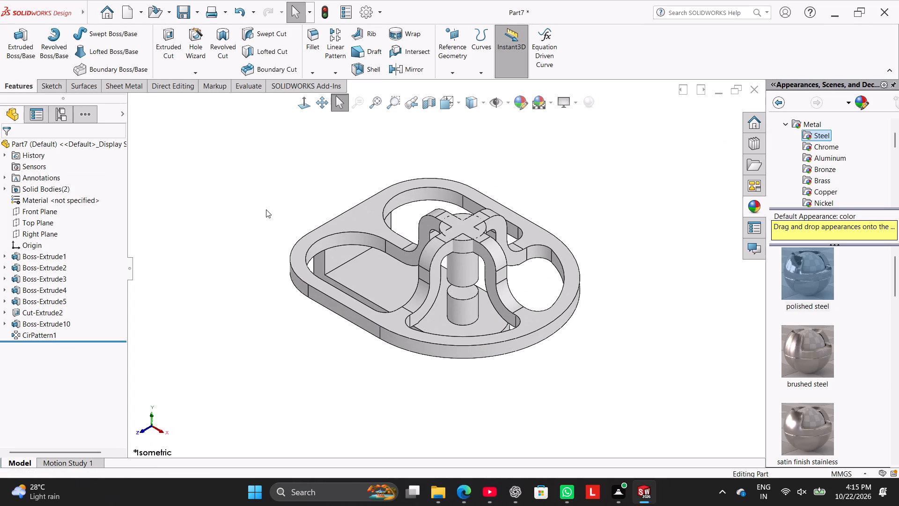
Inspect the four patterned arms, the upper ring and the gap in the central cylinder from above and below.
middle_drag(266, 209, 235, 216)
middle_drag(302, 312, 268, 211)
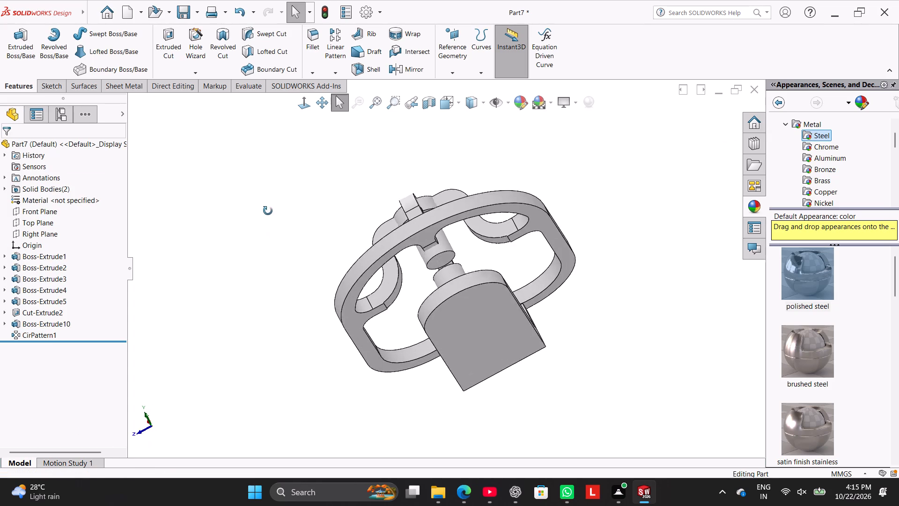
middle_drag(268, 211, 356, 310)
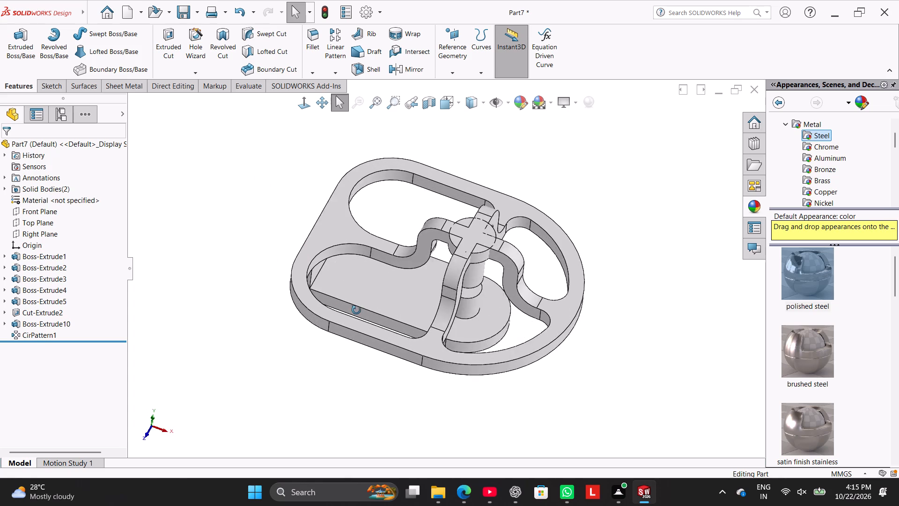
middle_drag(356, 310, 290, 258)
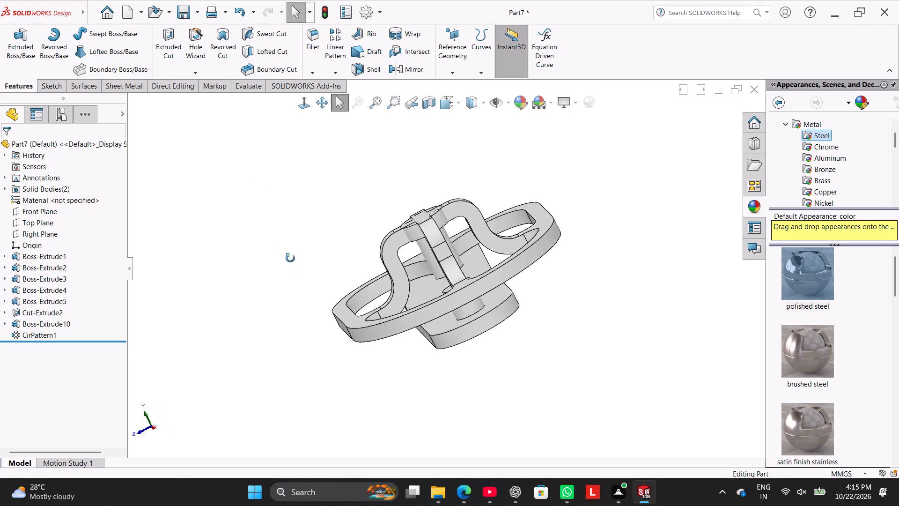
middle_drag(290, 258, 310, 297)
right_drag(255, 308, 345, 227)
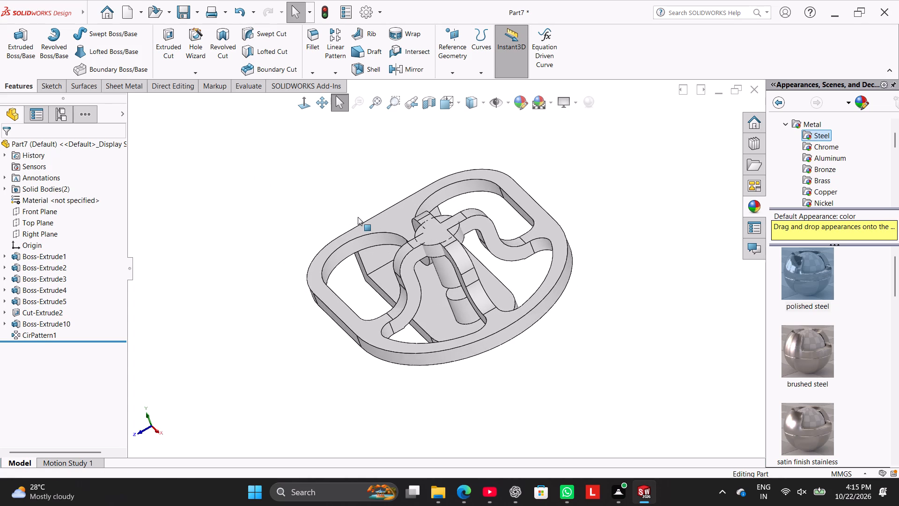
click(258, 232)
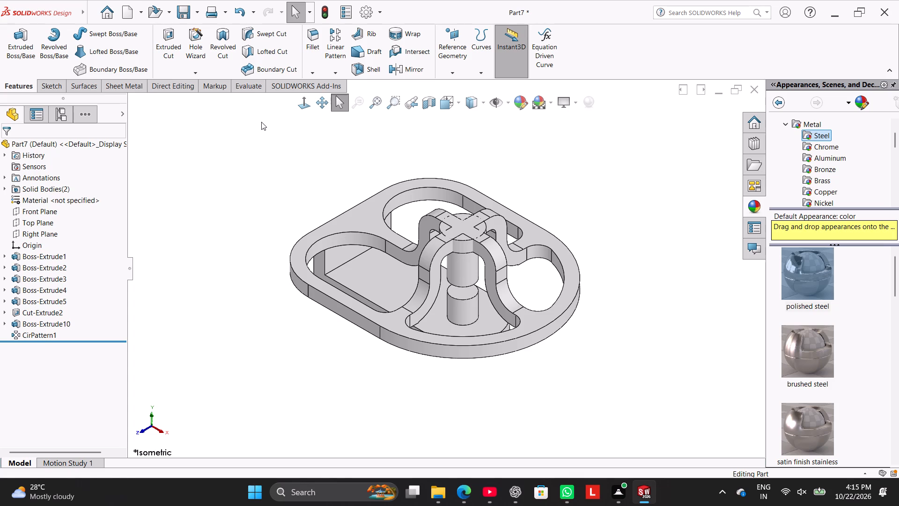
middle_drag(315, 293, 337, 233)
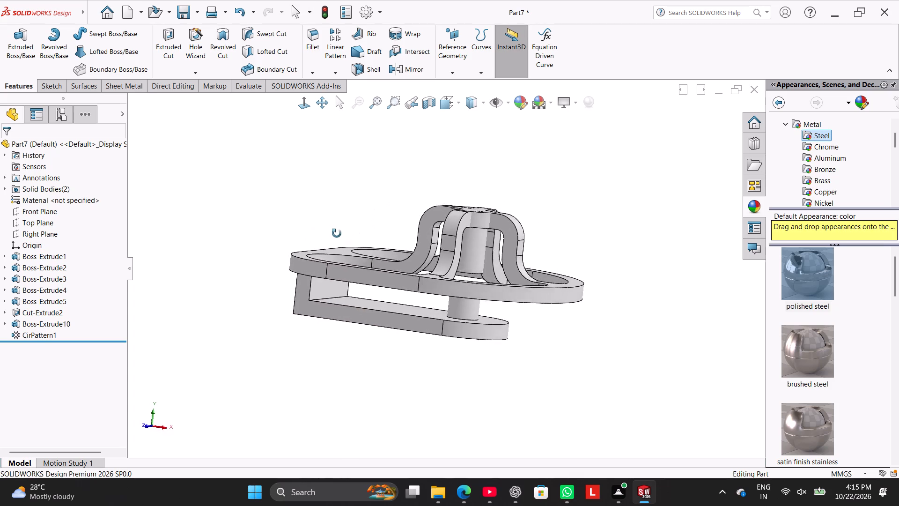
middle_drag(337, 233, 258, 218)
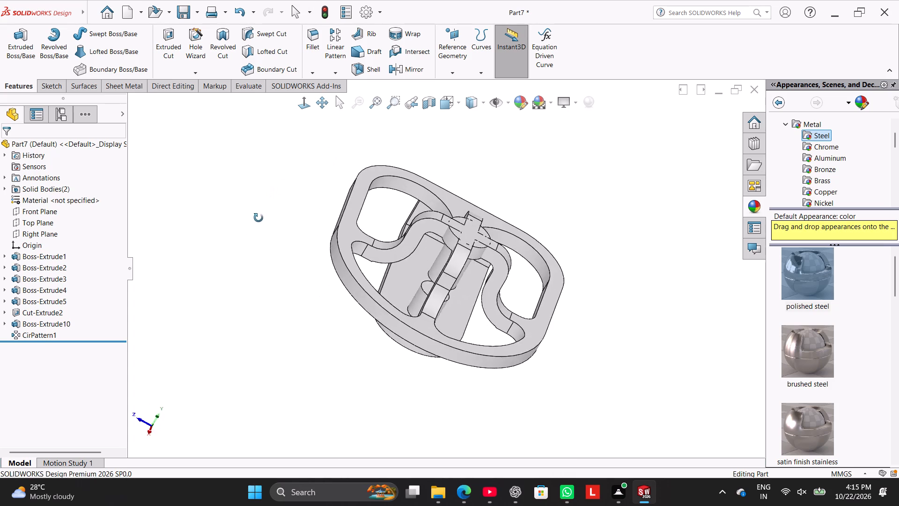
middle_drag(258, 218, 258, 247)
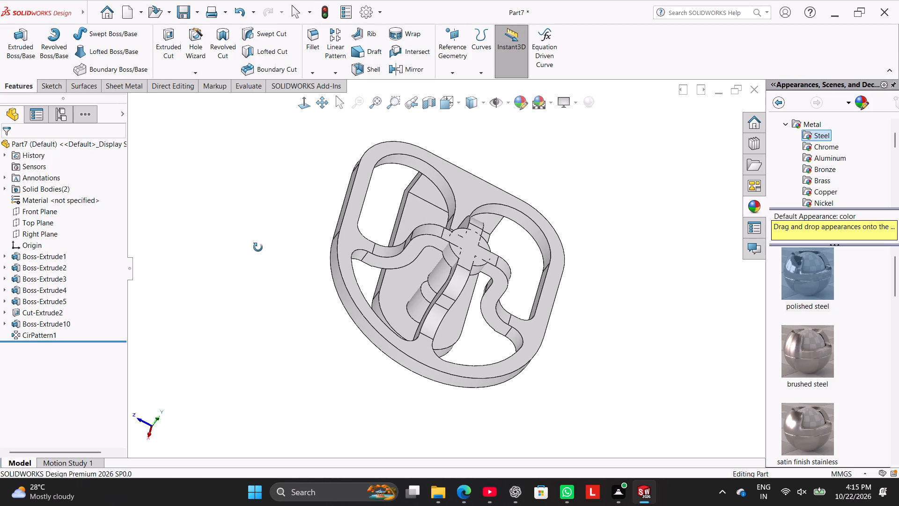
middle_drag(258, 247, 267, 252)
right_drag(263, 270, 292, 240)
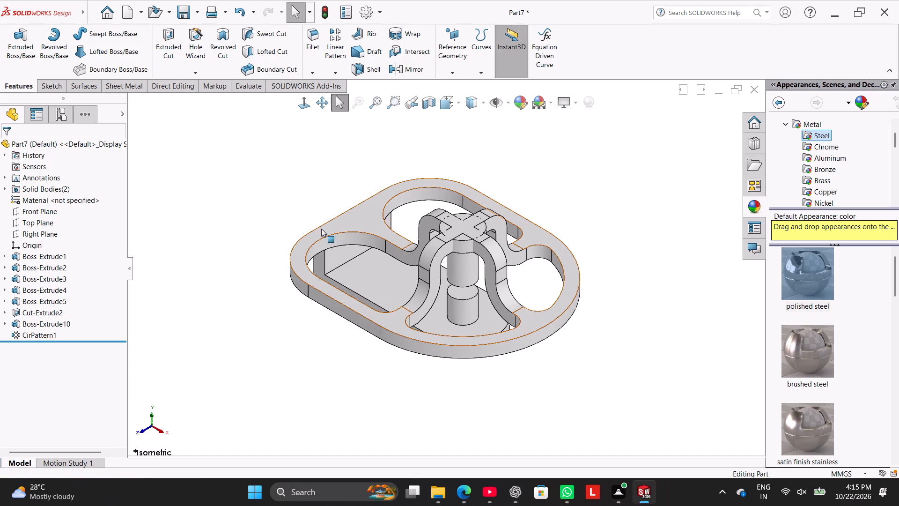
scroll(412, 335, down, 4)
middle_drag(332, 404, 304, 386)
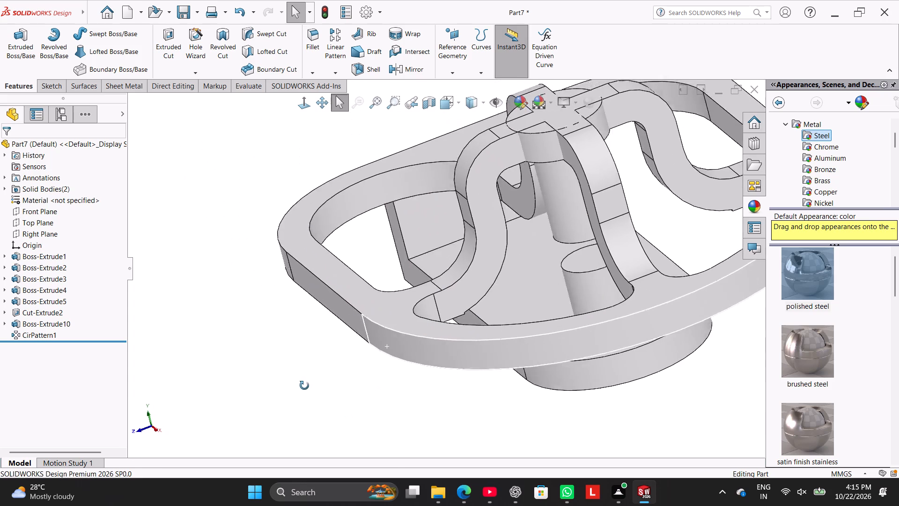
middle_drag(304, 386, 245, 331)
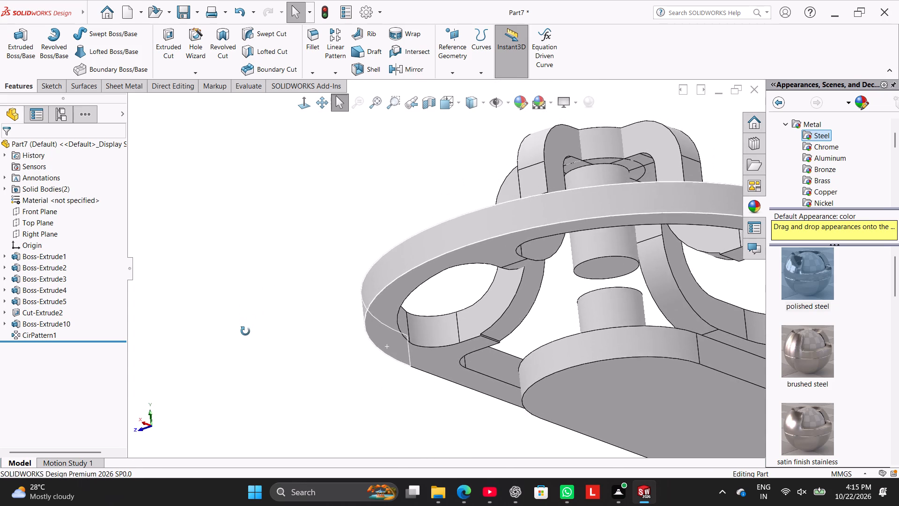
In Cut-Extrude2's sketch, set the straight length of the 10 mm wide stub beyond its corner fillets to 5 mm.
middle_drag(245, 331, 274, 387)
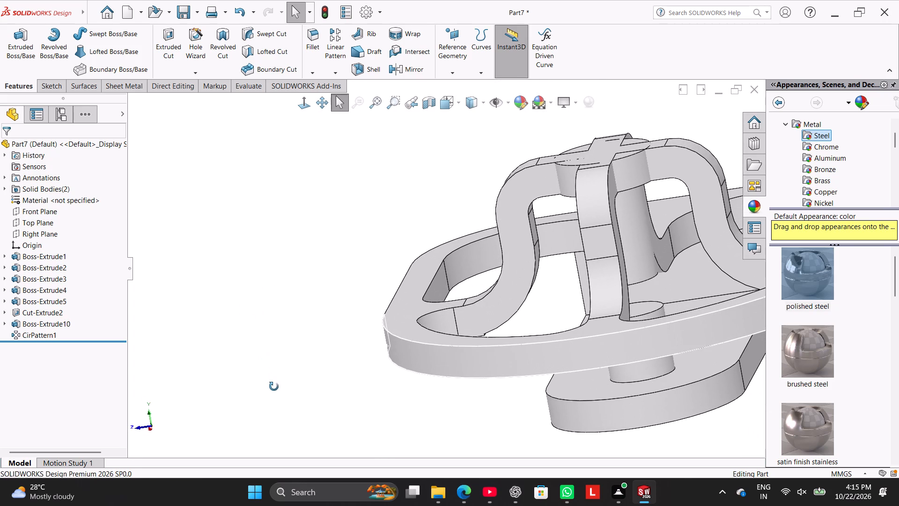
middle_drag(274, 387, 280, 394)
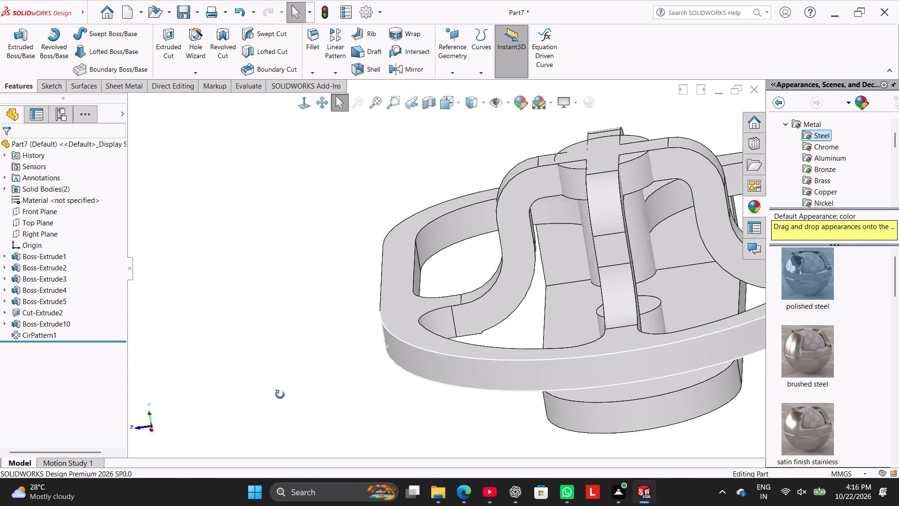
middle_drag(280, 394, 284, 320)
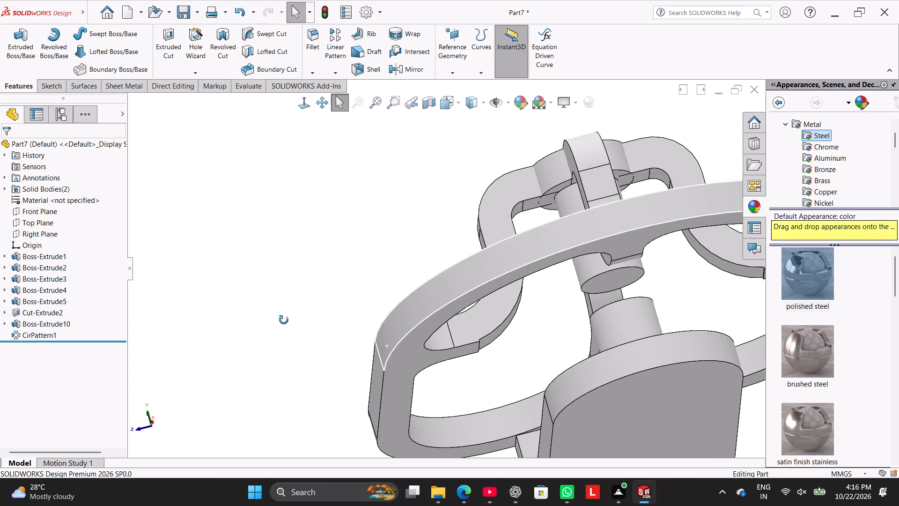
middle_drag(284, 320, 376, 311)
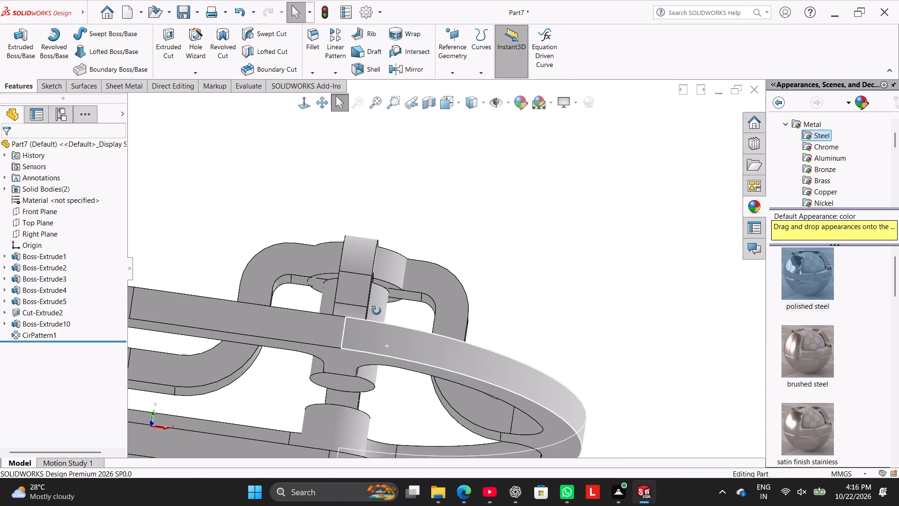
middle_drag(376, 311, 301, 377)
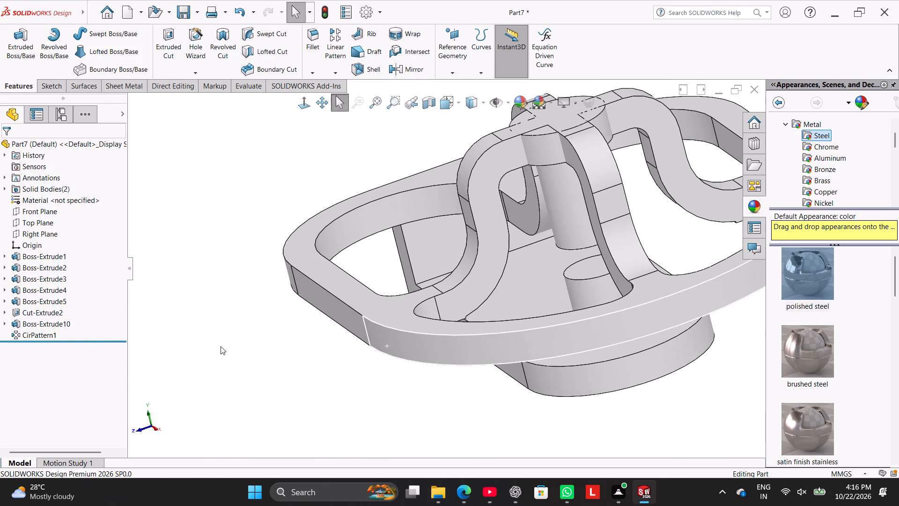
right_click(53, 311)
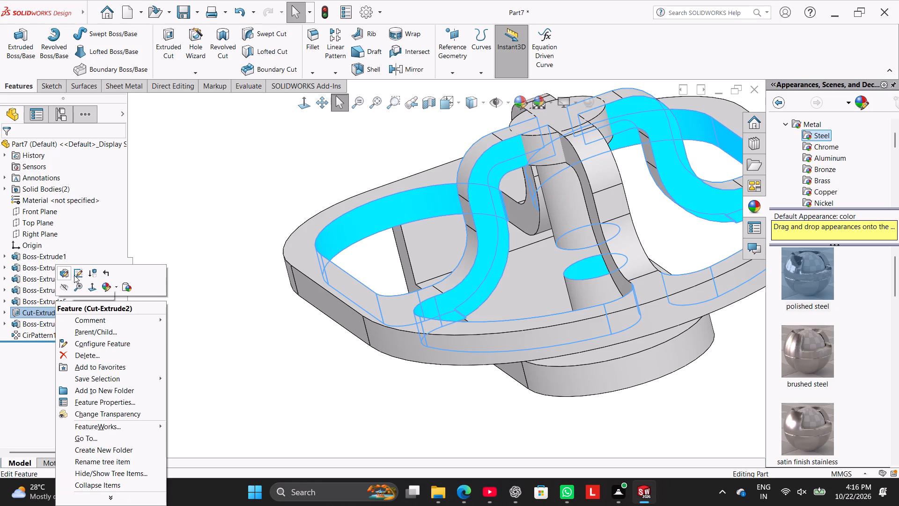
click(74, 275)
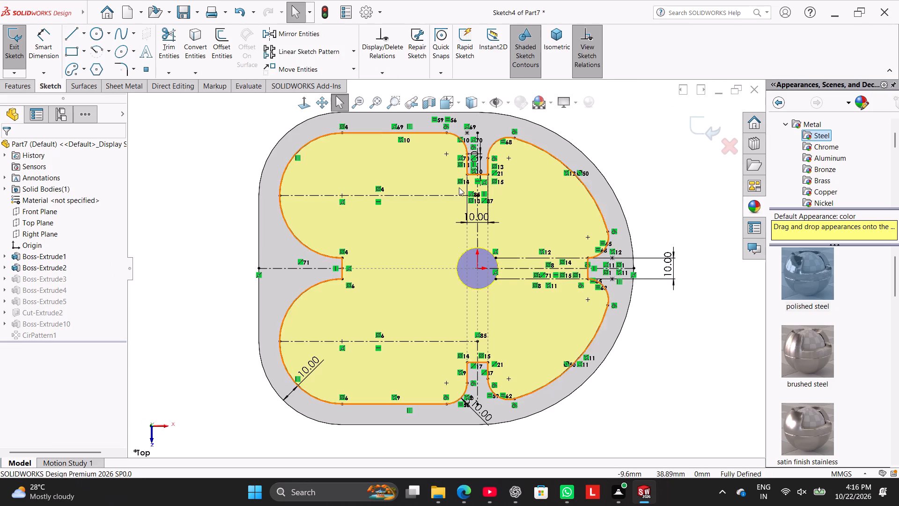
scroll(461, 187, down, 5)
double_click(495, 162)
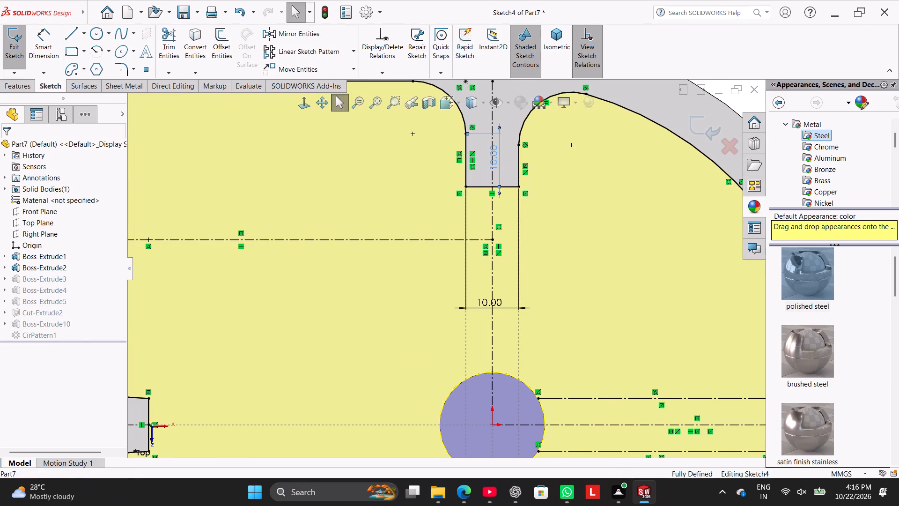
key(5)
key(Return)
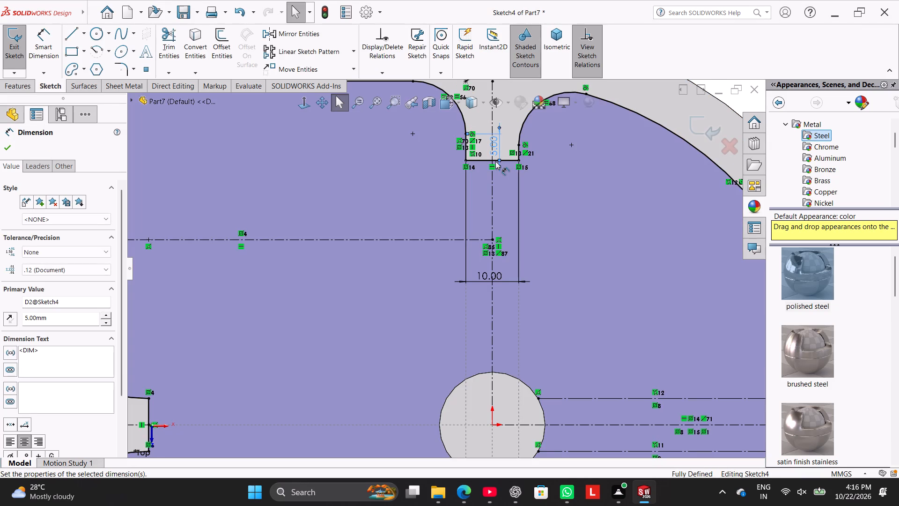
click(16, 47)
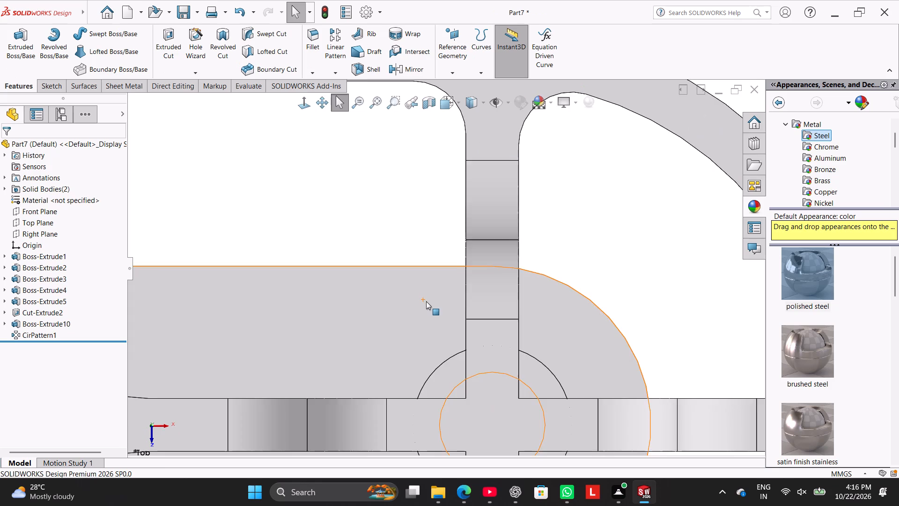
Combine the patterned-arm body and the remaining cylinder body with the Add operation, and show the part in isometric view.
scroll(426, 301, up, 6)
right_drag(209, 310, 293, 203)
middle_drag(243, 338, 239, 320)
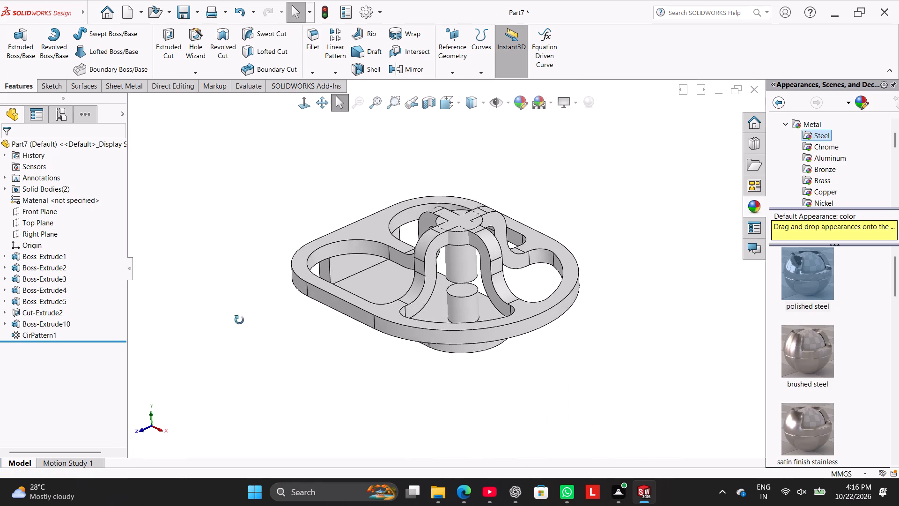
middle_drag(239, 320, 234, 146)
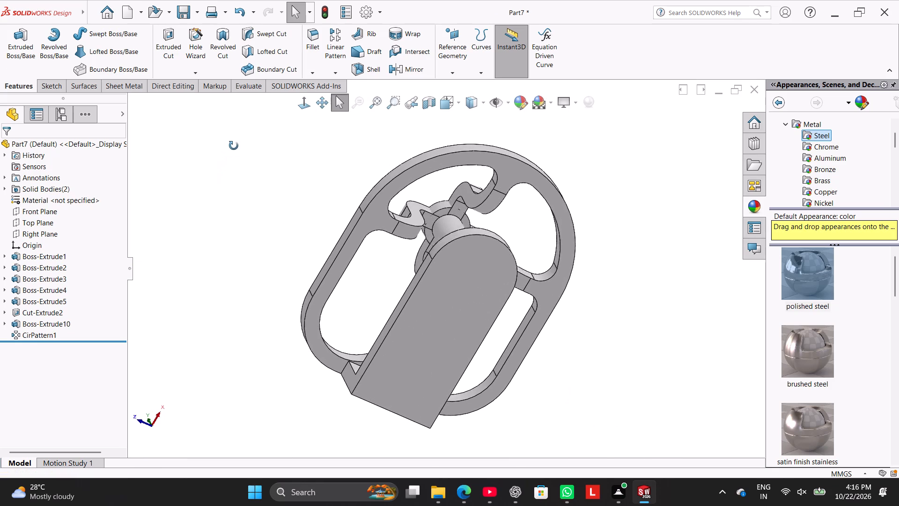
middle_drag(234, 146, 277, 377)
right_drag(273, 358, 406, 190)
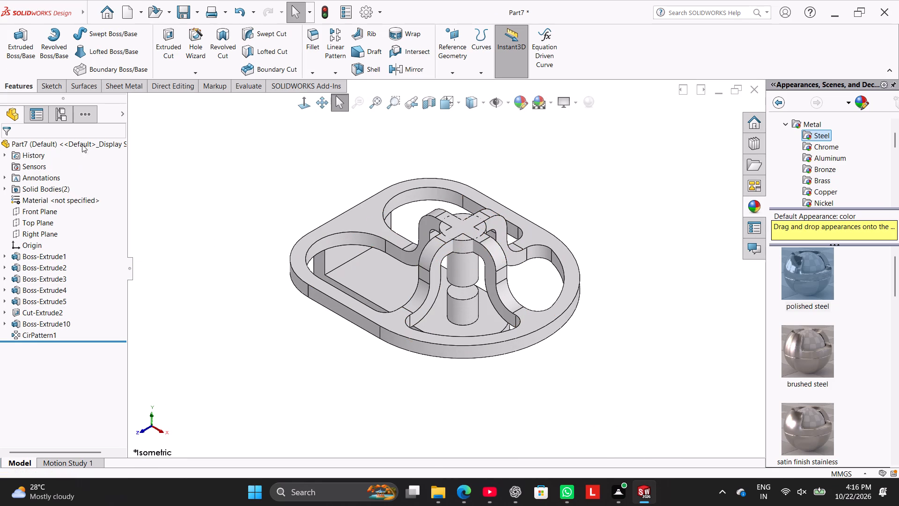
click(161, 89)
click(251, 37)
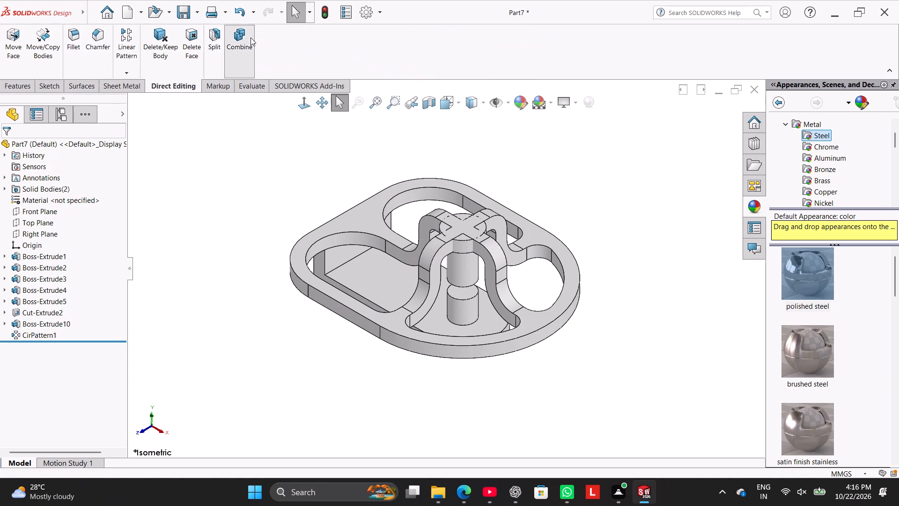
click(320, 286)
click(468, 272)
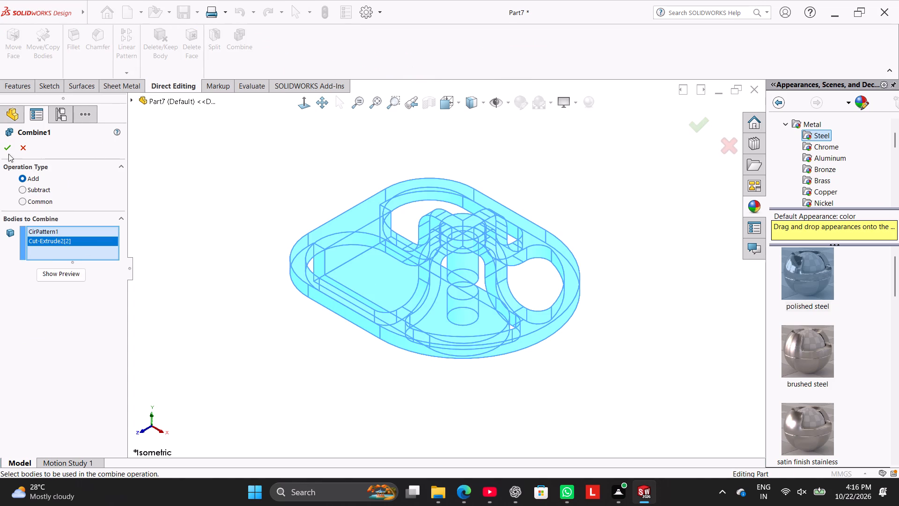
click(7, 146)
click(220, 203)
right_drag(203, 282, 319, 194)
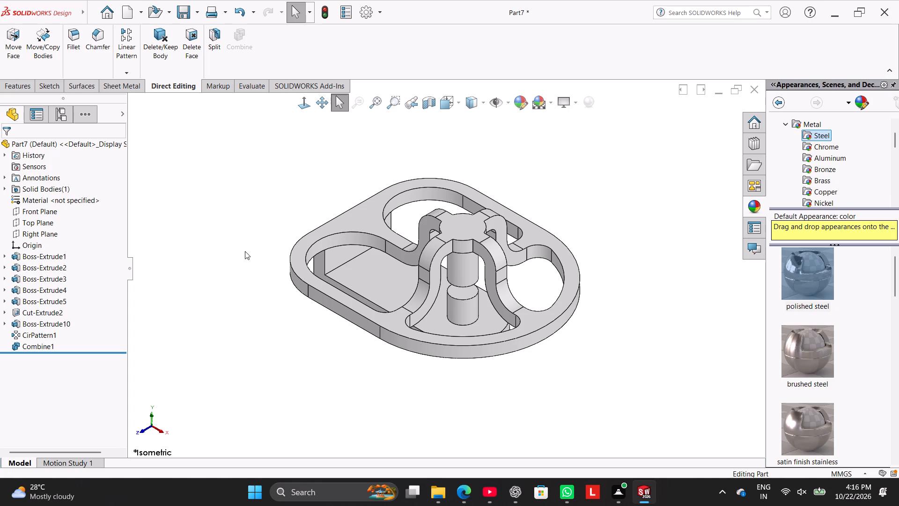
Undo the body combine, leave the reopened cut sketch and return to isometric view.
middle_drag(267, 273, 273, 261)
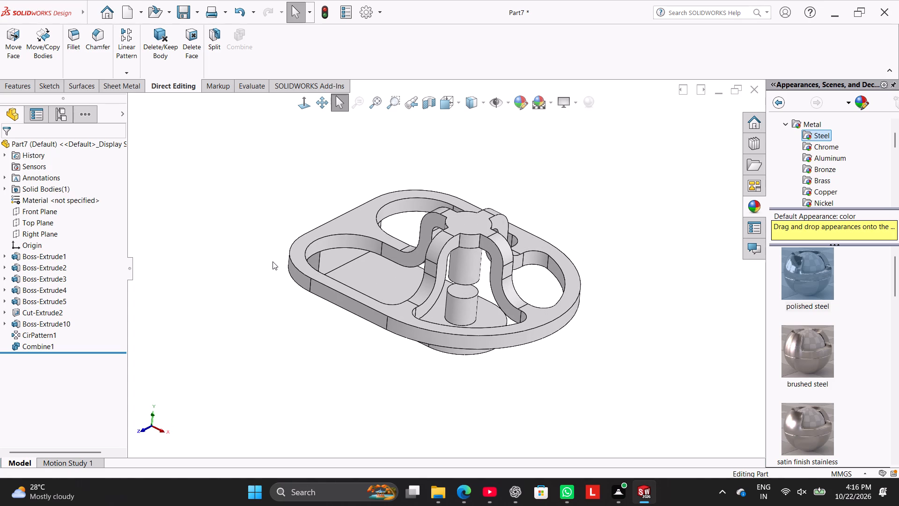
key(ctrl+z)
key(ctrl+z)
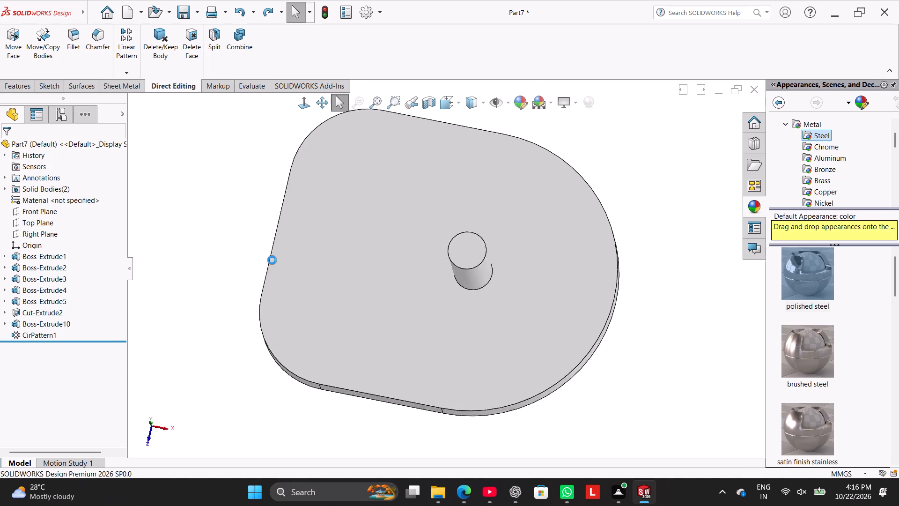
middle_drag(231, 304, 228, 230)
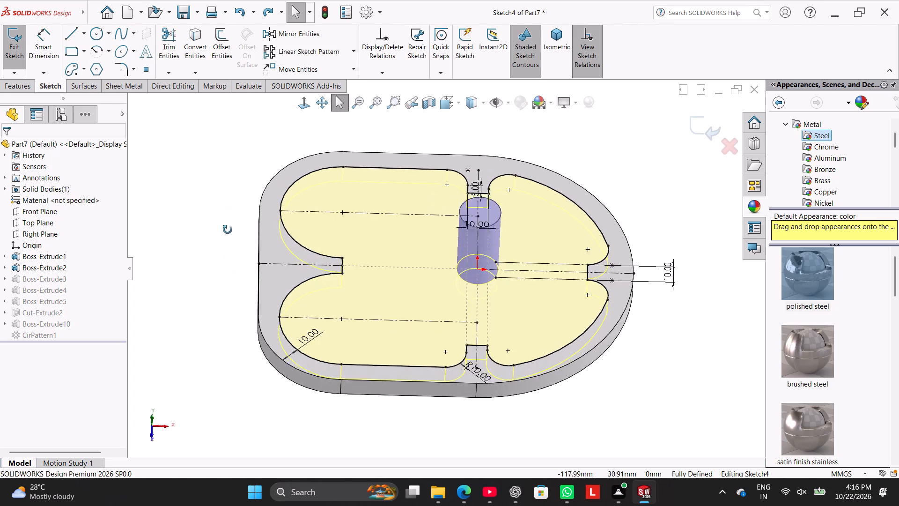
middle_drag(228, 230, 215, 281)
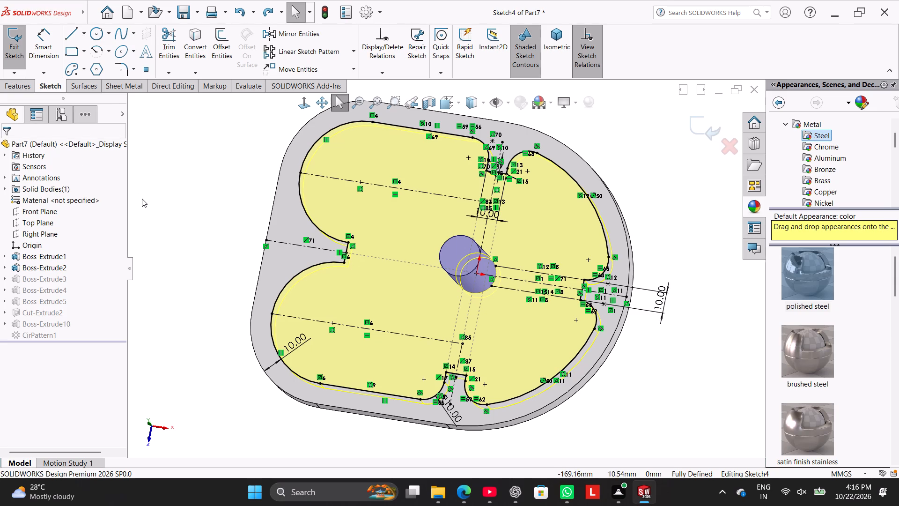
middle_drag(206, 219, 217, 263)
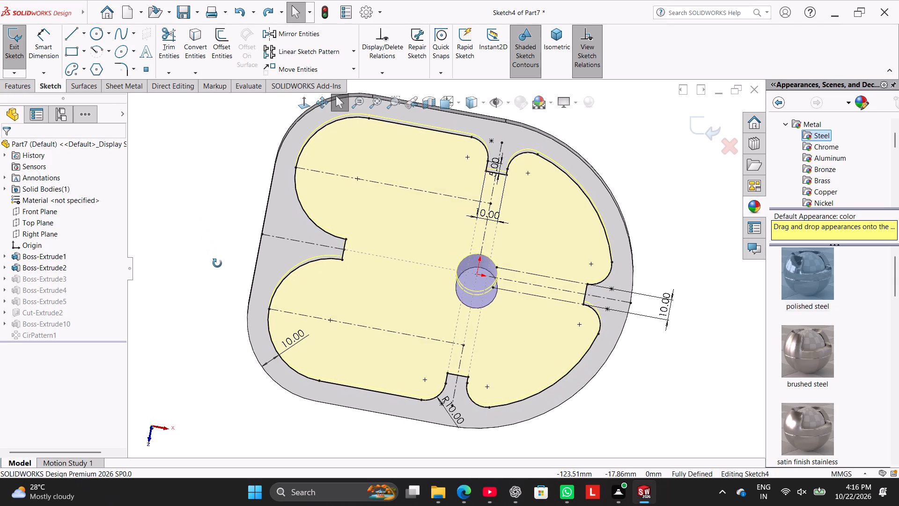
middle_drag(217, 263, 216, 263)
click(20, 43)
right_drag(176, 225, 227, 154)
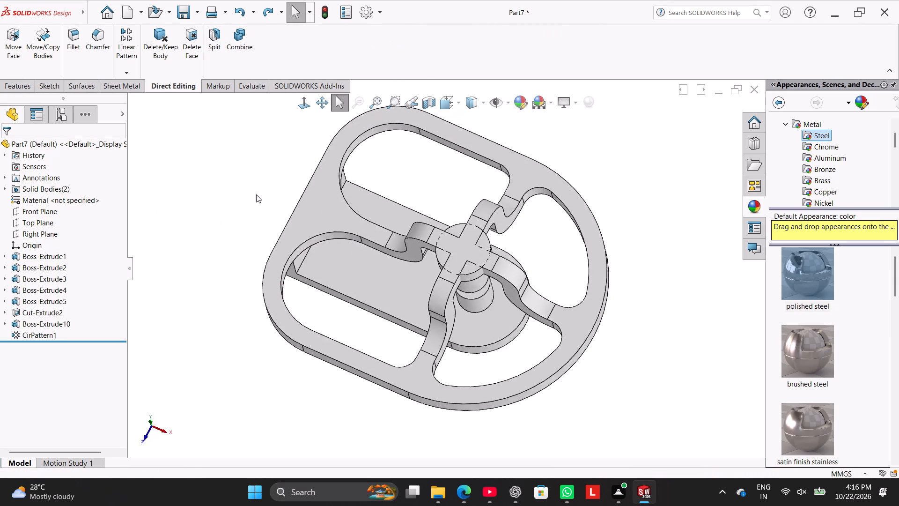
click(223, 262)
Convert the central cylinder's circular edge into Cut-Extrude2's sketch and exit the sketch.
right_click(58, 315)
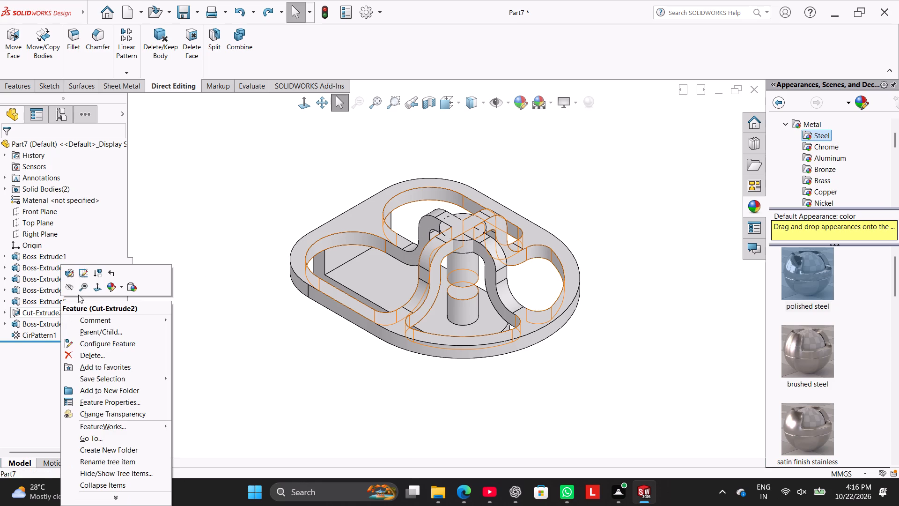
click(83, 275)
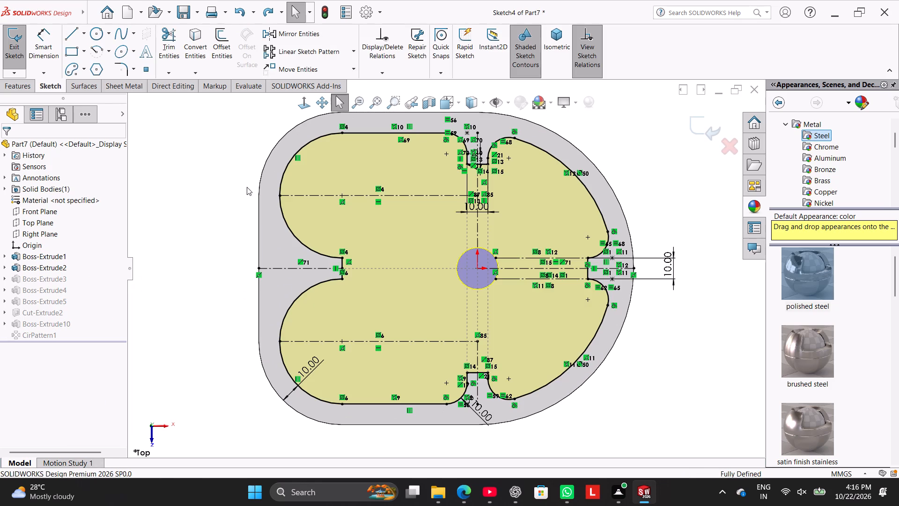
click(203, 52)
click(484, 250)
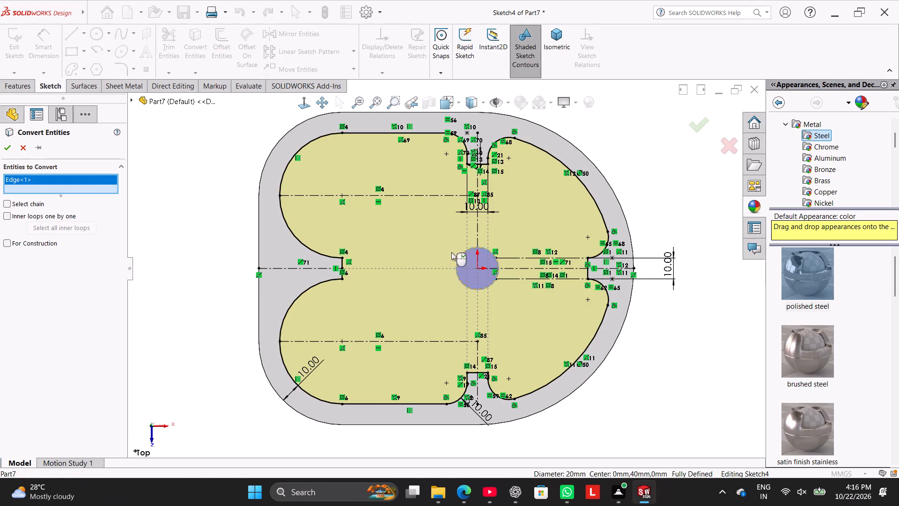
click(9, 149)
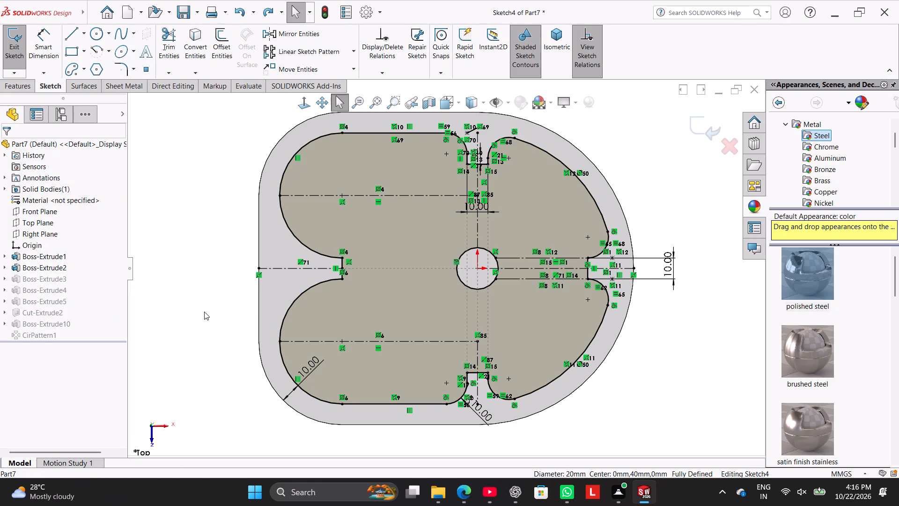
right_drag(204, 310, 283, 178)
middle_drag(177, 302, 187, 184)
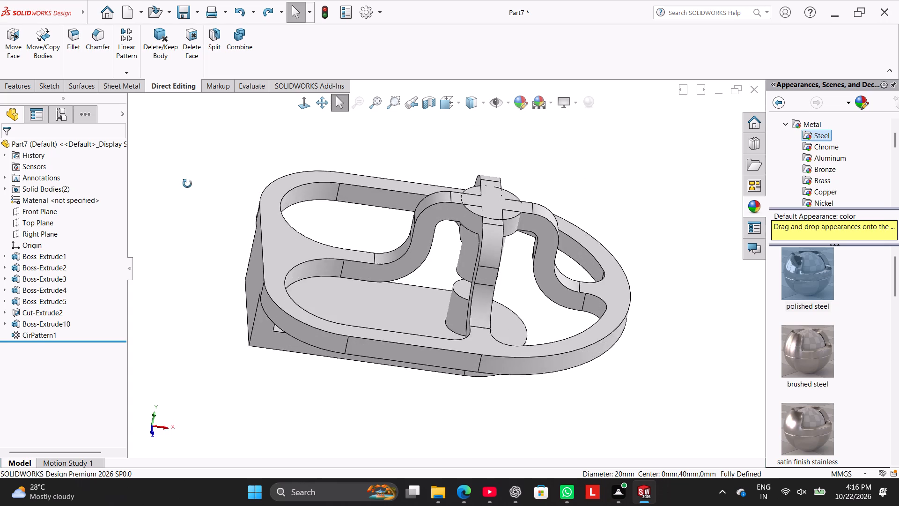
middle_drag(187, 184, 189, 243)
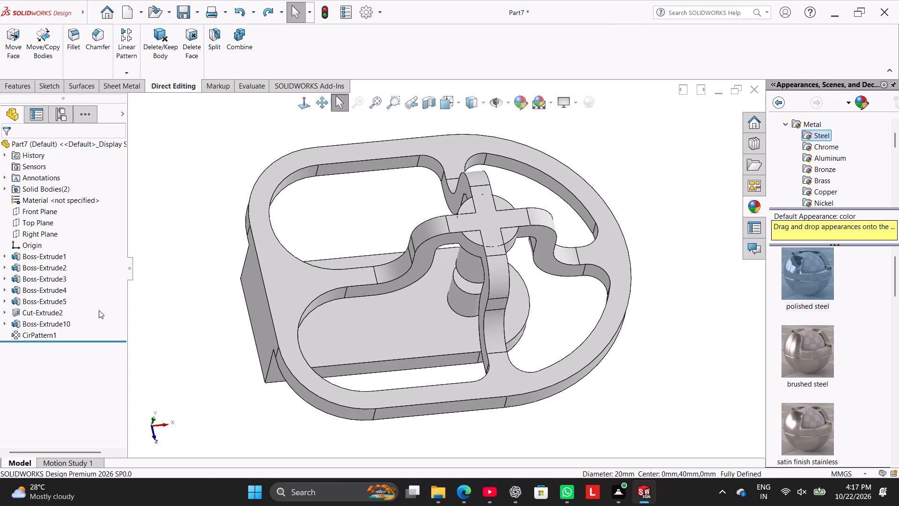
Redefine Cut-Extrude2's selected contours as only the sketch region surrounding the central circle, keeping the 10 mm blind depth.
right_click(55, 313)
click(66, 277)
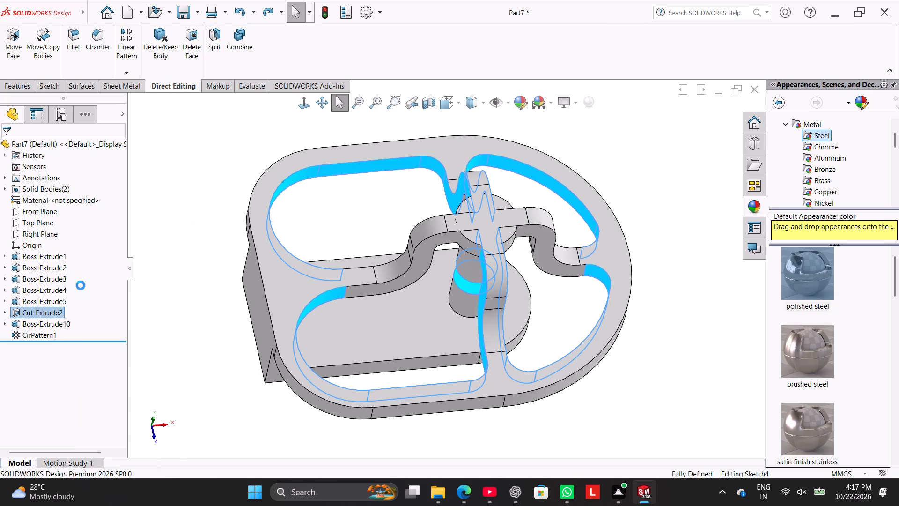
middle_drag(504, 269, 498, 338)
right_click(59, 350)
click(79, 355)
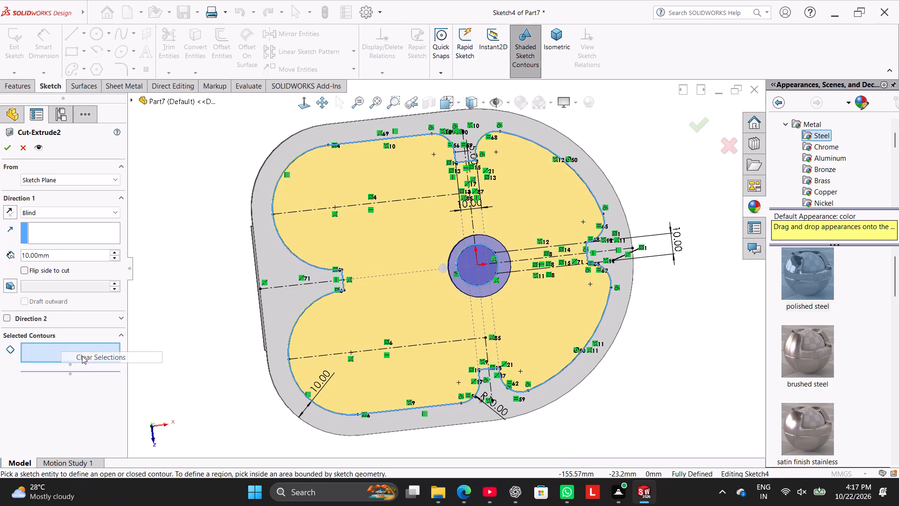
click(364, 335)
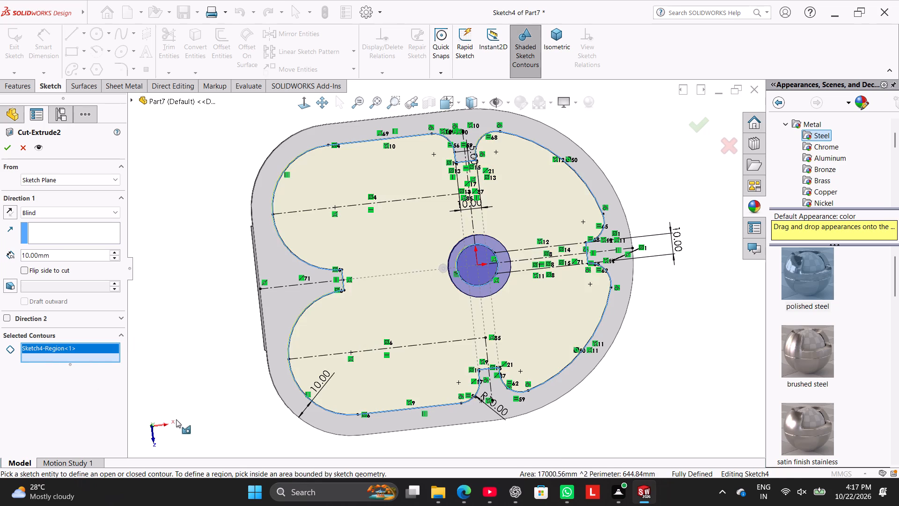
middle_drag(176, 402, 161, 241)
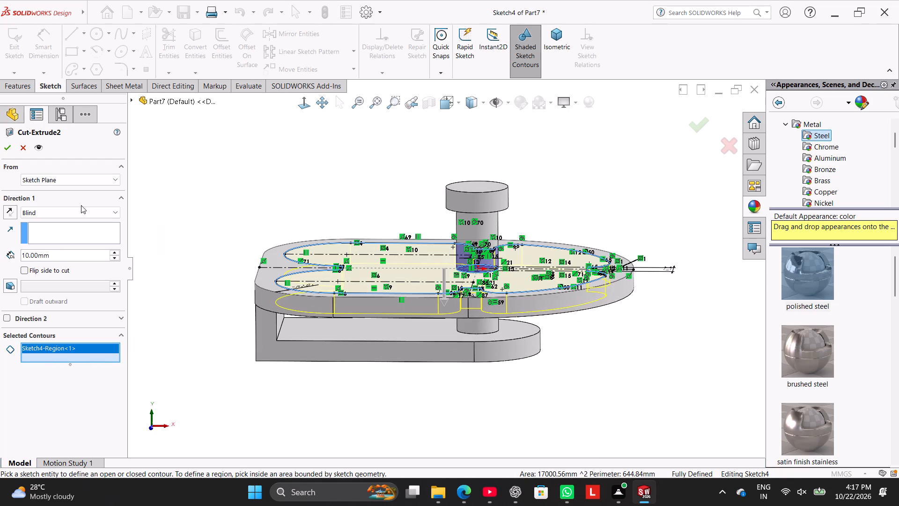
click(1, 147)
Return the part to isometric view, open its color appearance and pick the standard dark orange swatch.
middle_drag(256, 238, 227, 297)
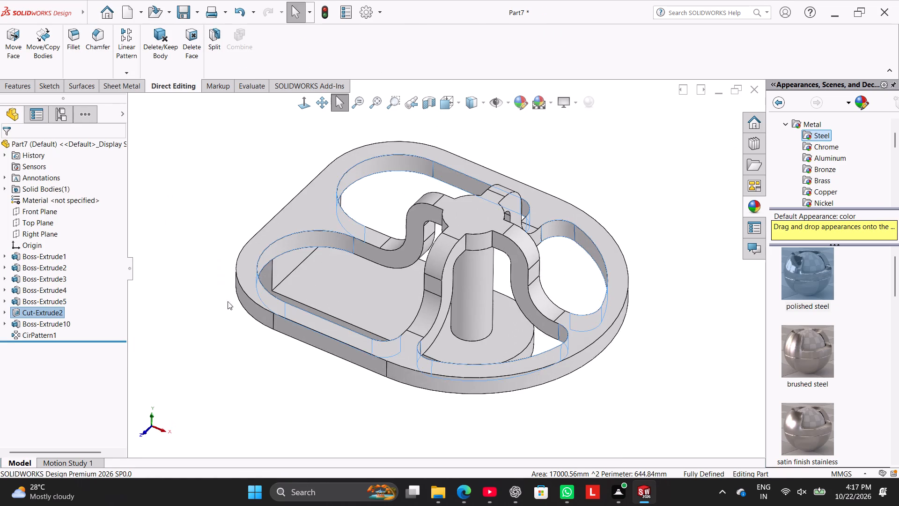
right_drag(225, 325, 308, 217)
click(193, 293)
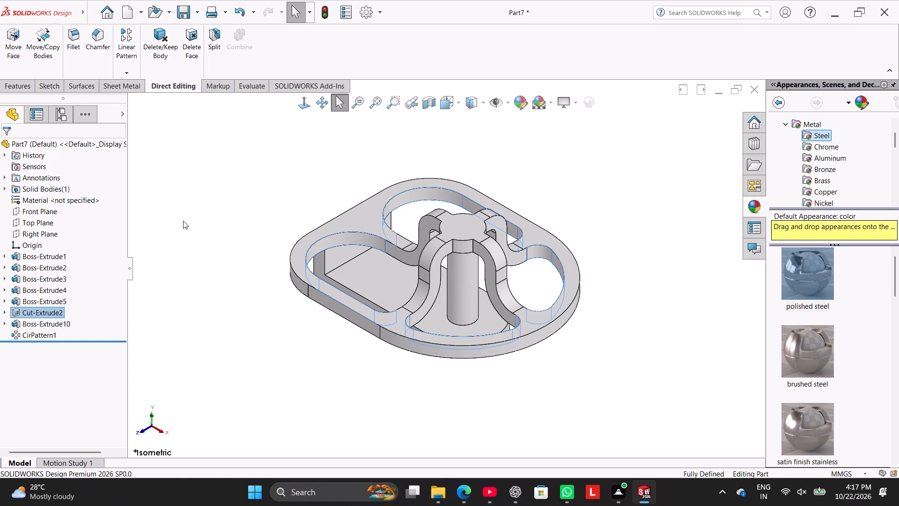
click(523, 101)
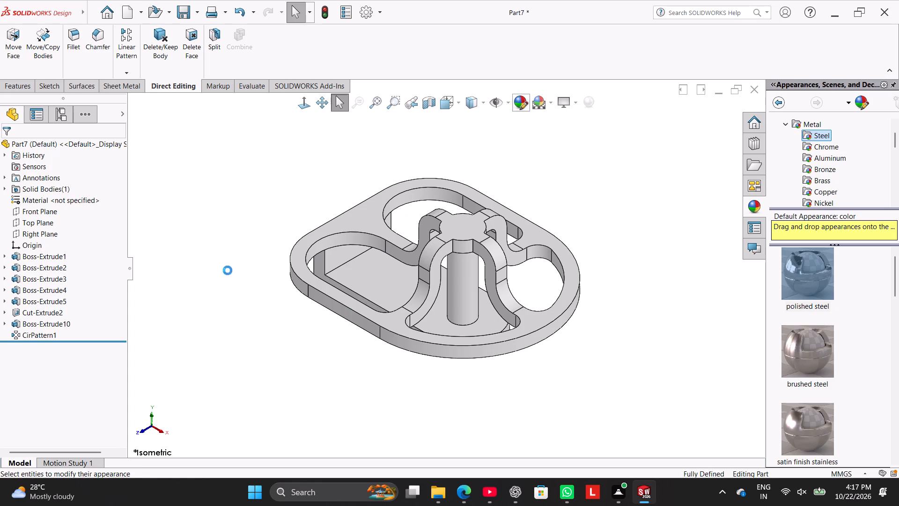
drag(124, 249, 119, 309)
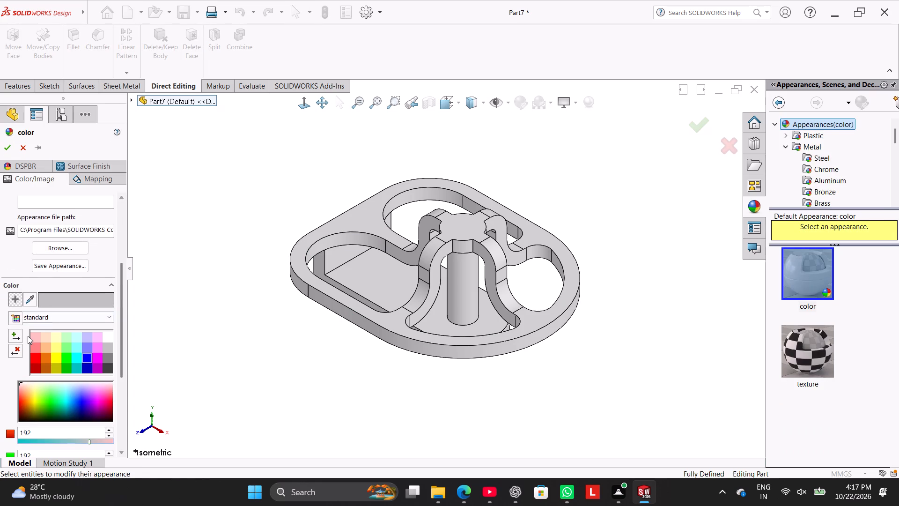
click(44, 354)
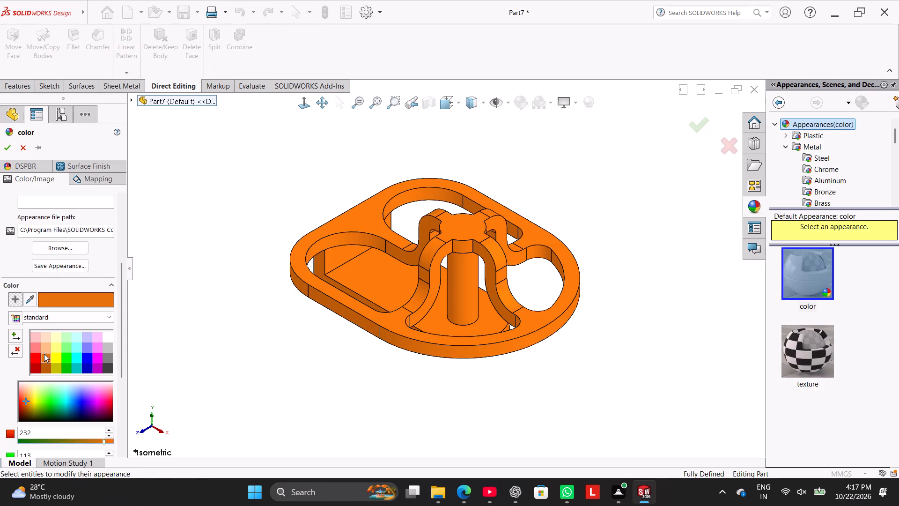
click(45, 367)
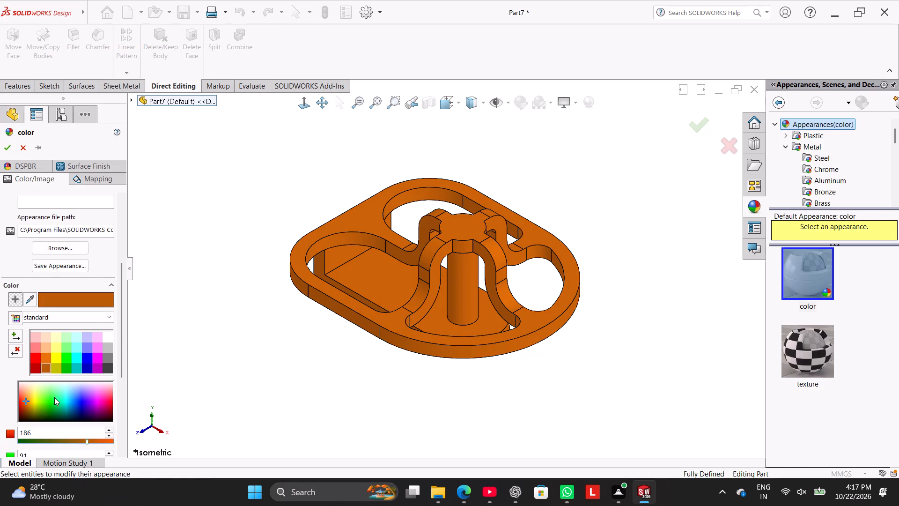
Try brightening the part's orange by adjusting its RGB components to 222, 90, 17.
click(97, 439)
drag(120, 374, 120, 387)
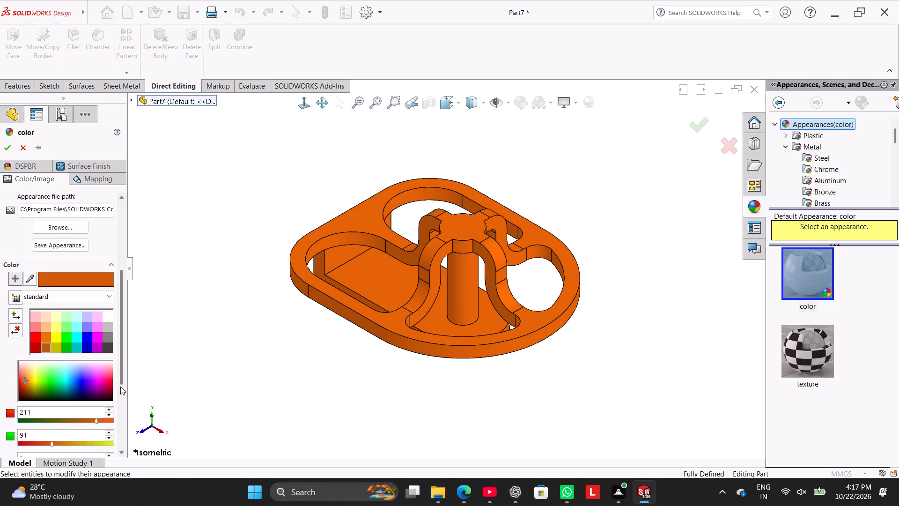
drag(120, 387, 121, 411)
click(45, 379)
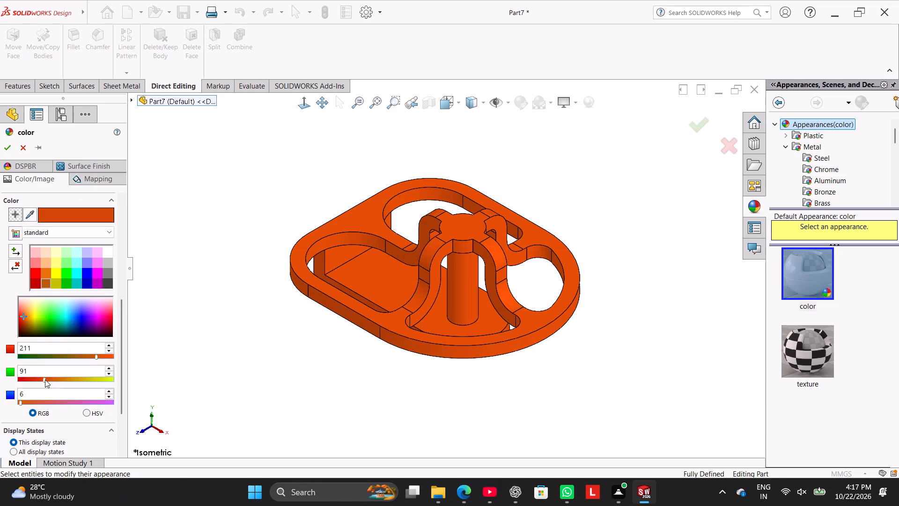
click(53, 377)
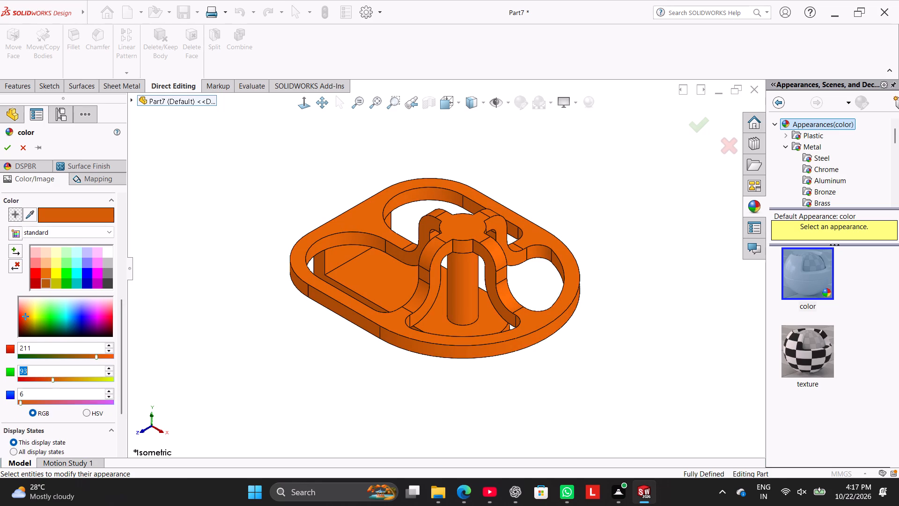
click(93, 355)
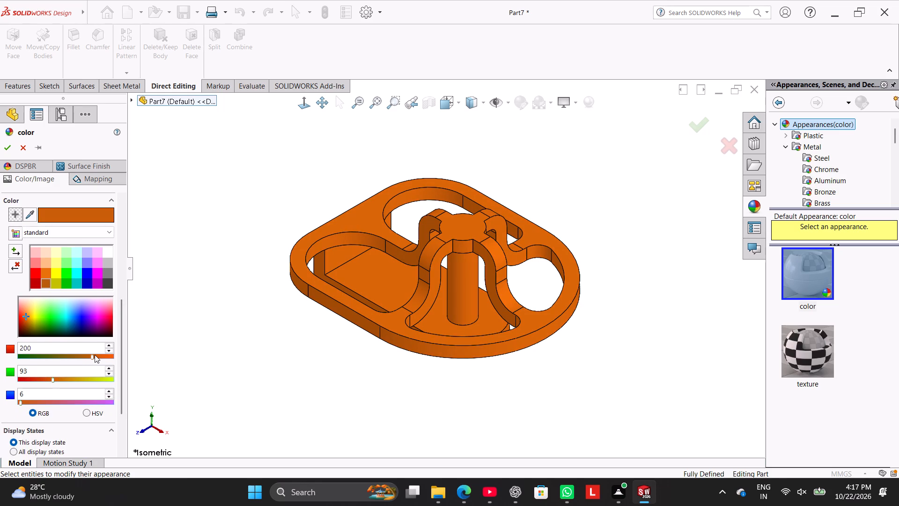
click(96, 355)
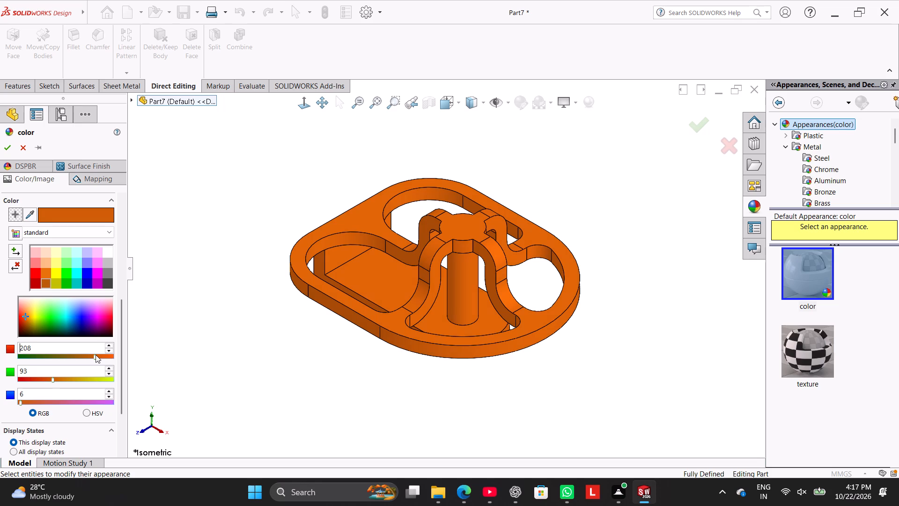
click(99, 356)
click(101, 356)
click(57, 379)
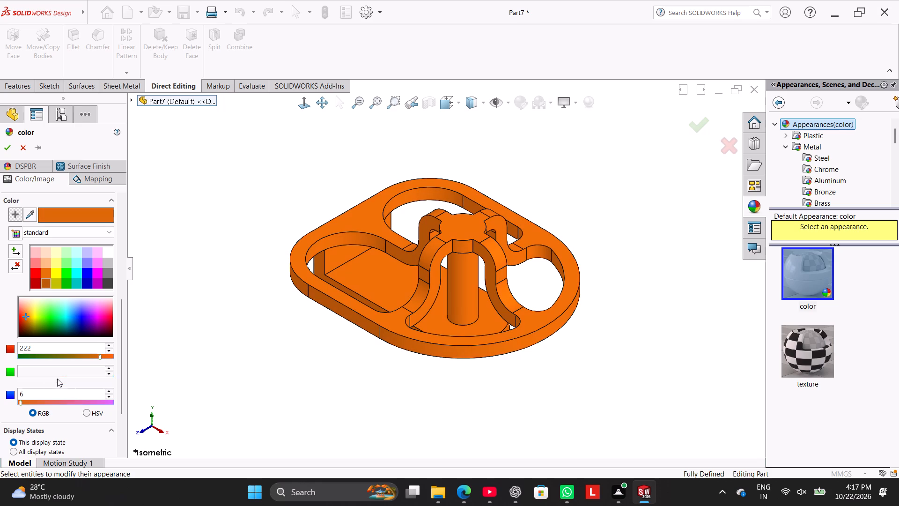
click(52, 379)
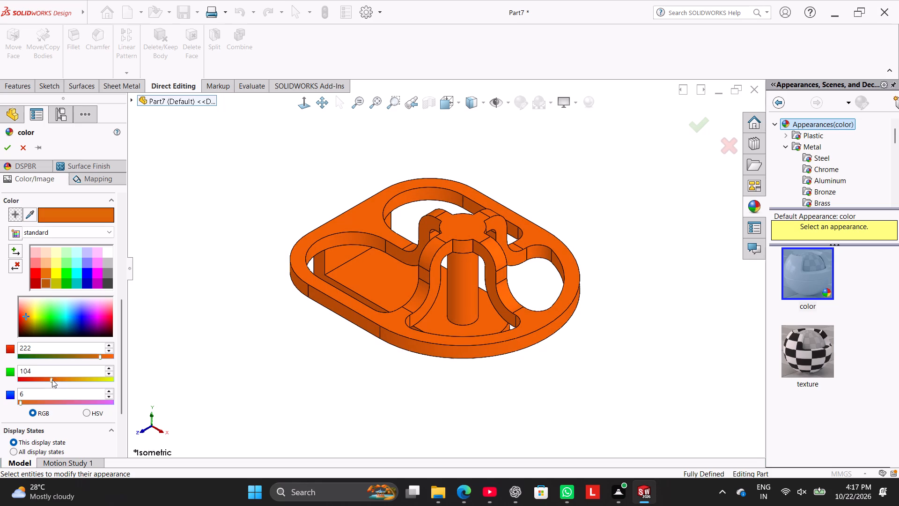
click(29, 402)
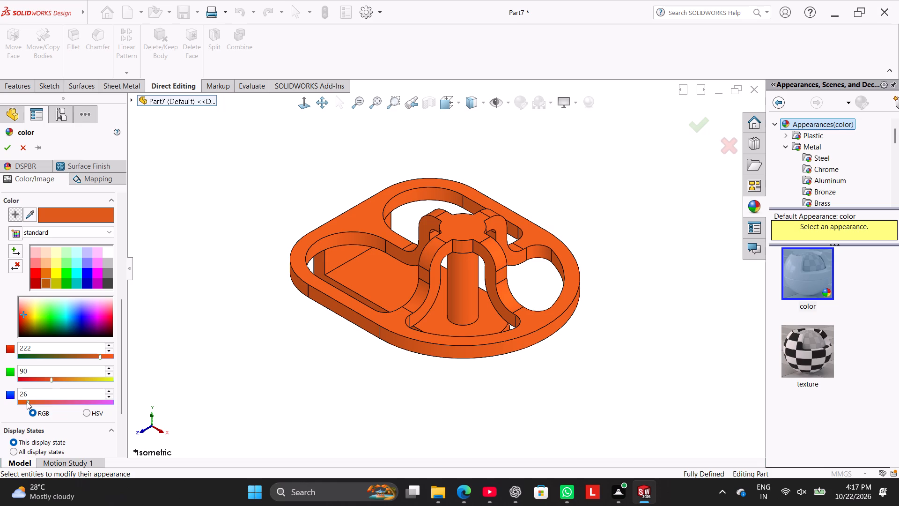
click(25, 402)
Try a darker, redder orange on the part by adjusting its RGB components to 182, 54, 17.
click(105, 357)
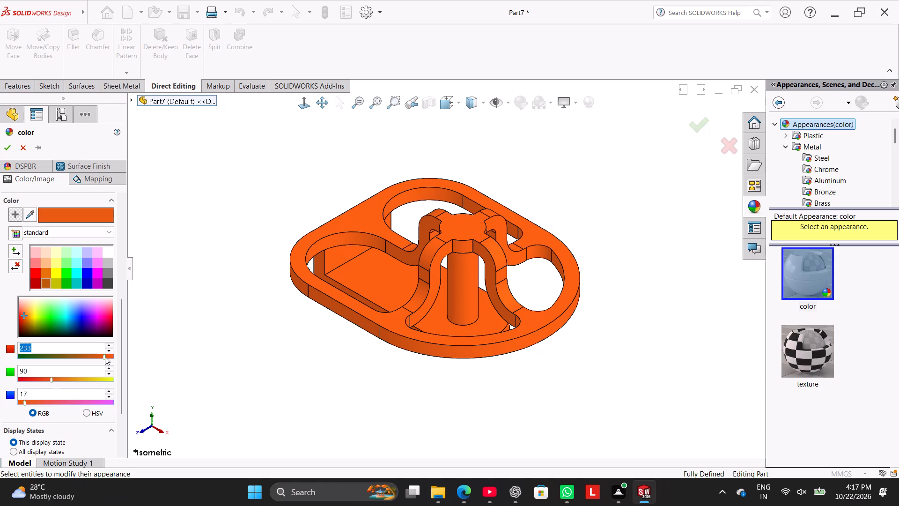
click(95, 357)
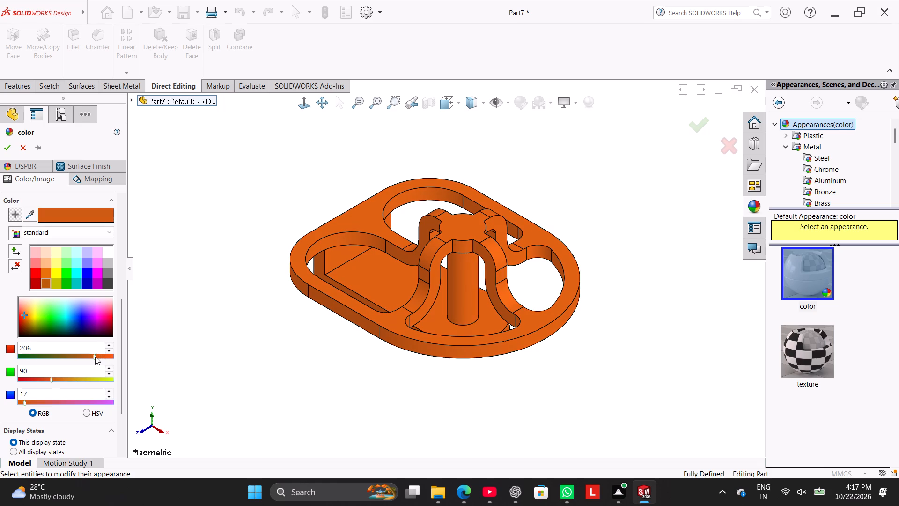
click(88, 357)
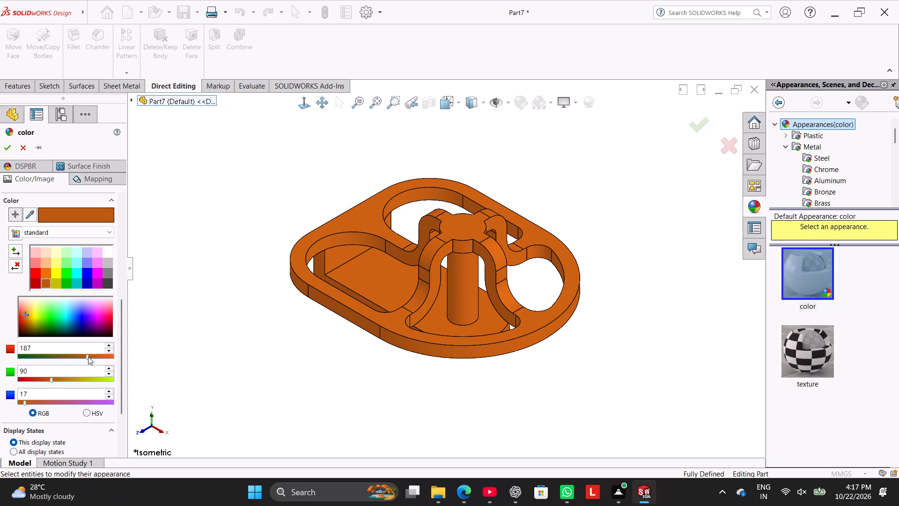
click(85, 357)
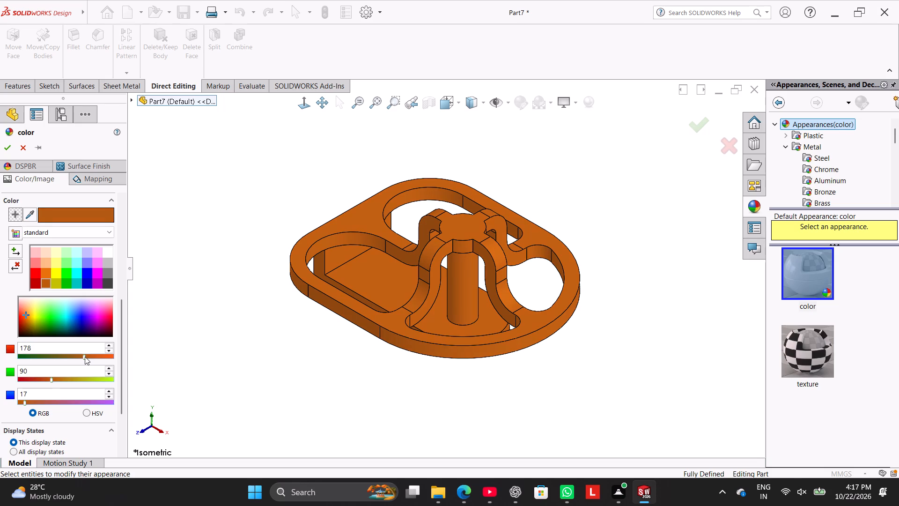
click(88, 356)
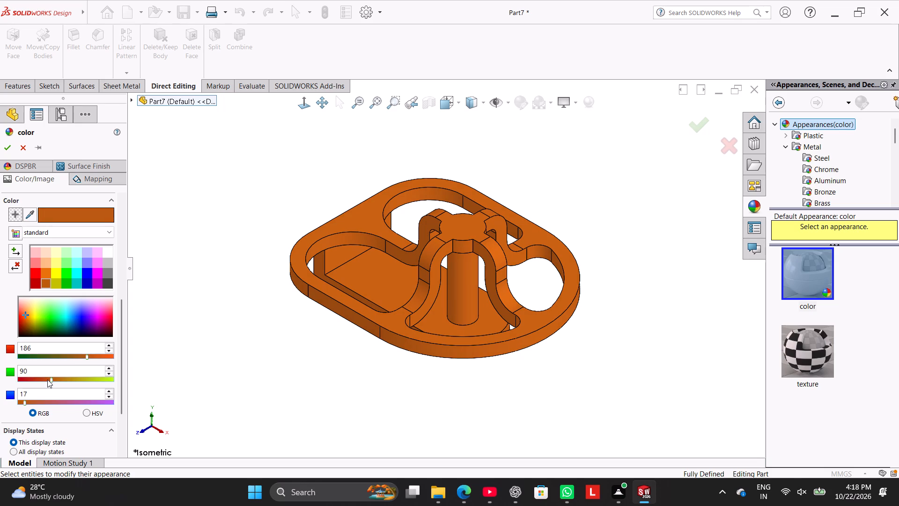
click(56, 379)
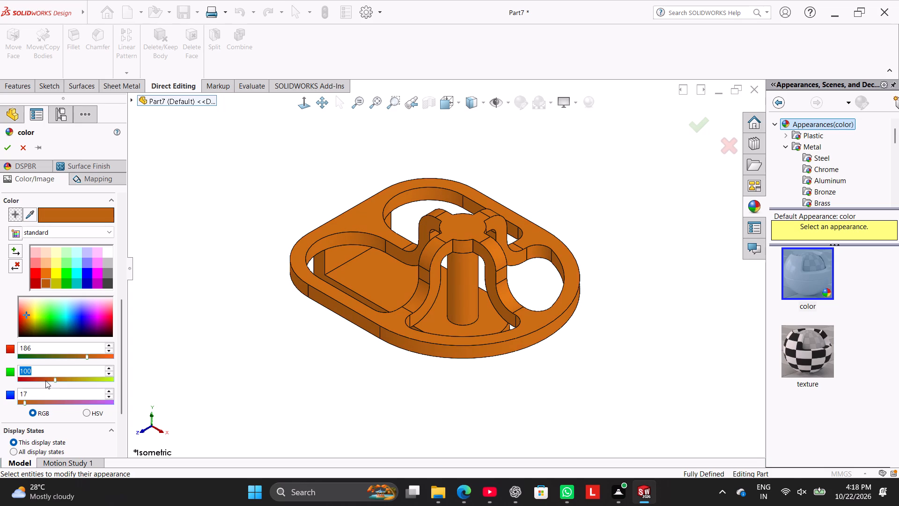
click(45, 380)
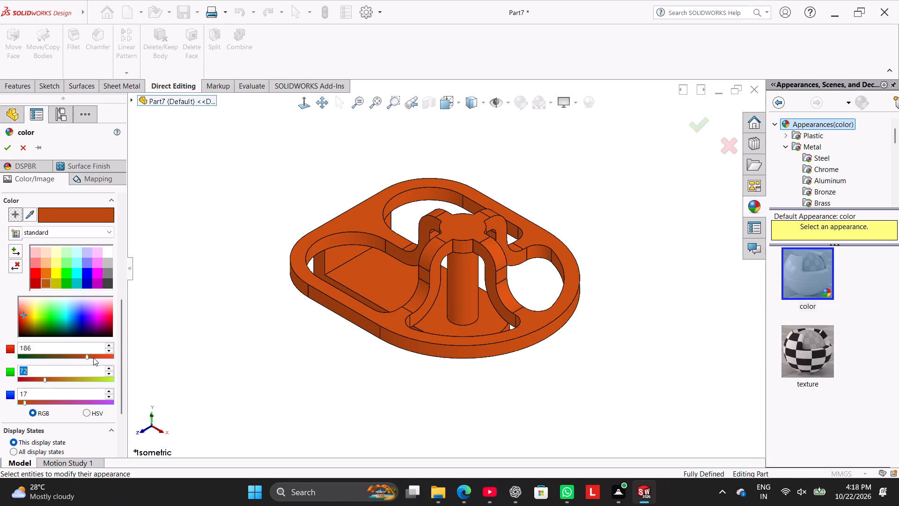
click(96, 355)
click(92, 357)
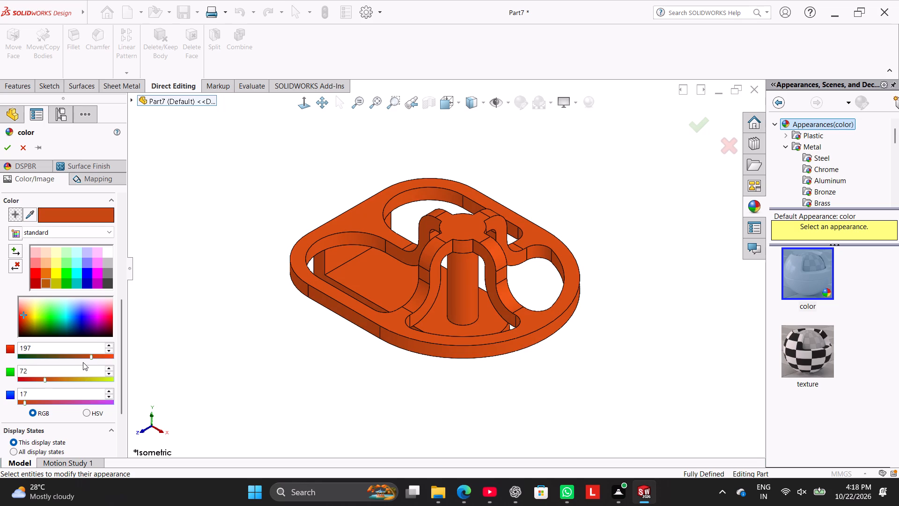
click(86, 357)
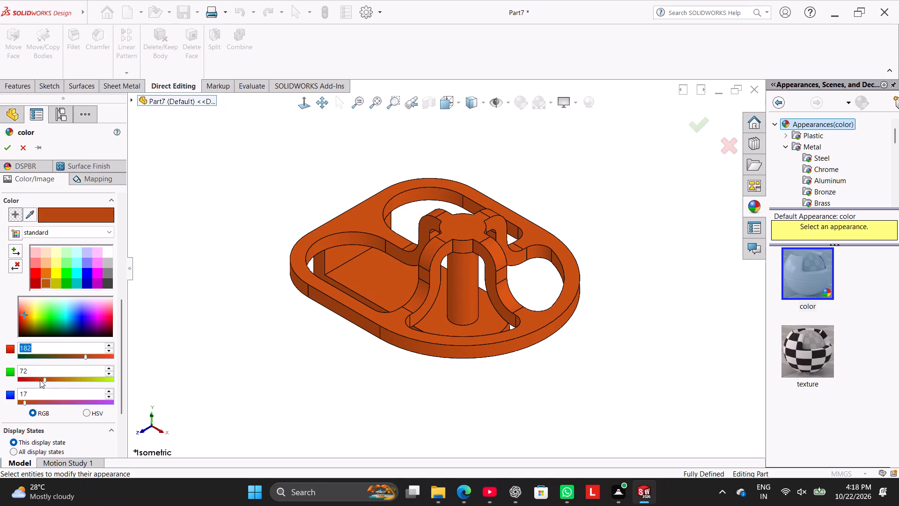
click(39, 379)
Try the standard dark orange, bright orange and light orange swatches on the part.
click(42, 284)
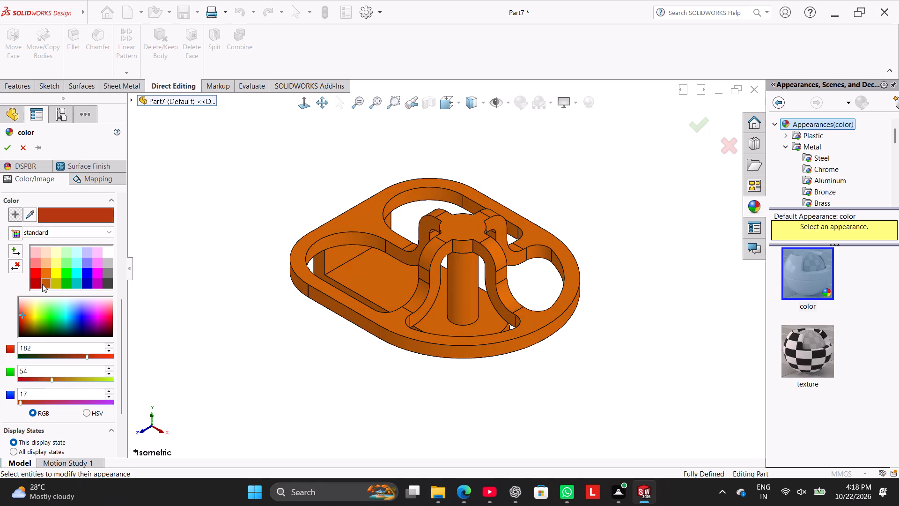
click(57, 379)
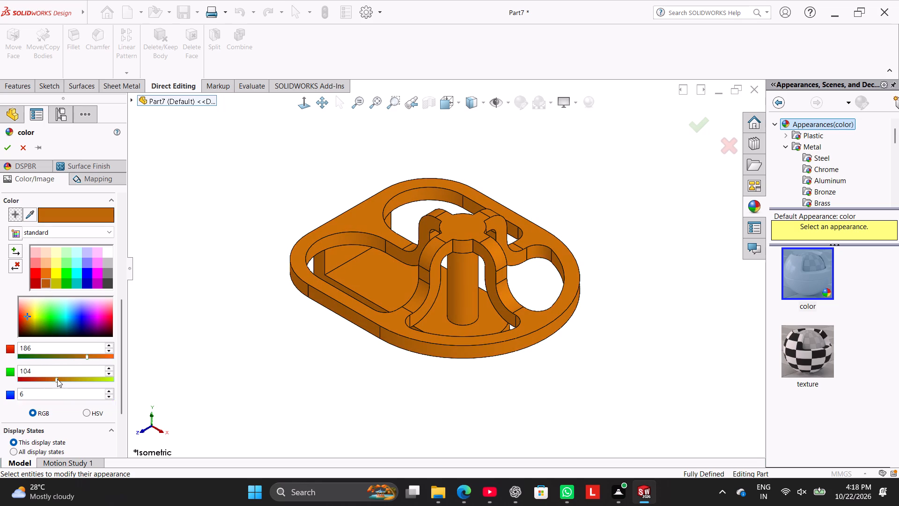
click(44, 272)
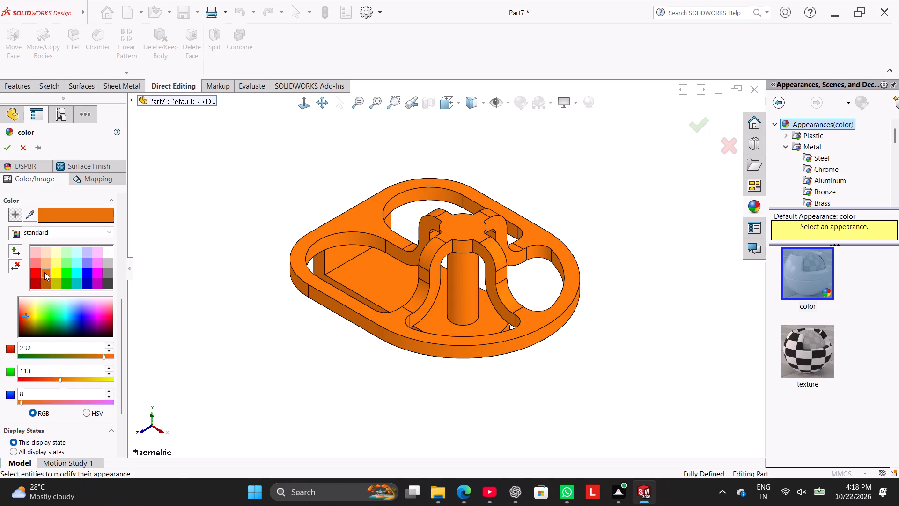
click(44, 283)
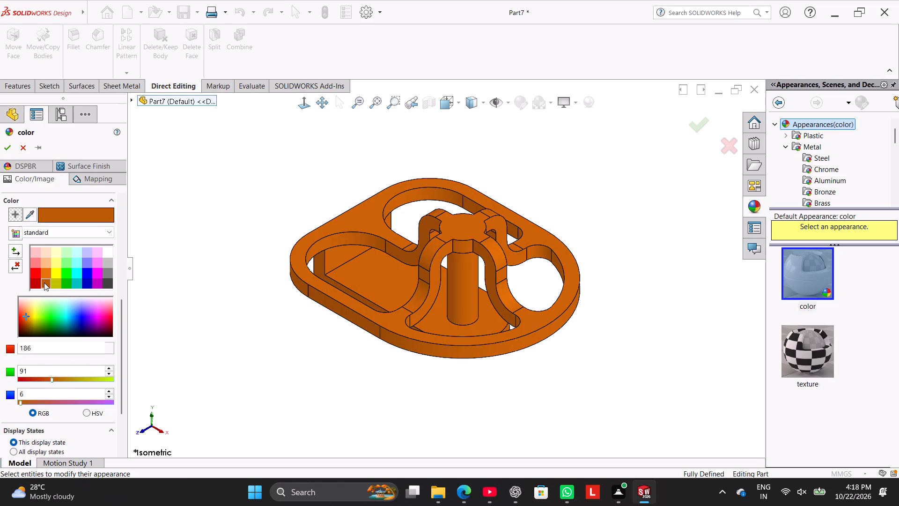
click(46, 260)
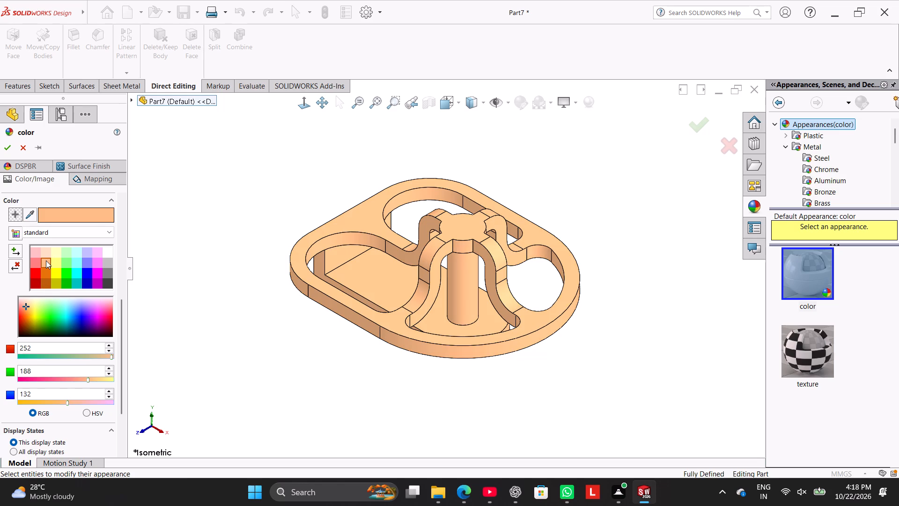
Color the part with the standard dark orange swatch adjusted to RGB 187, 81, 6, and apply the appearance.
click(45, 284)
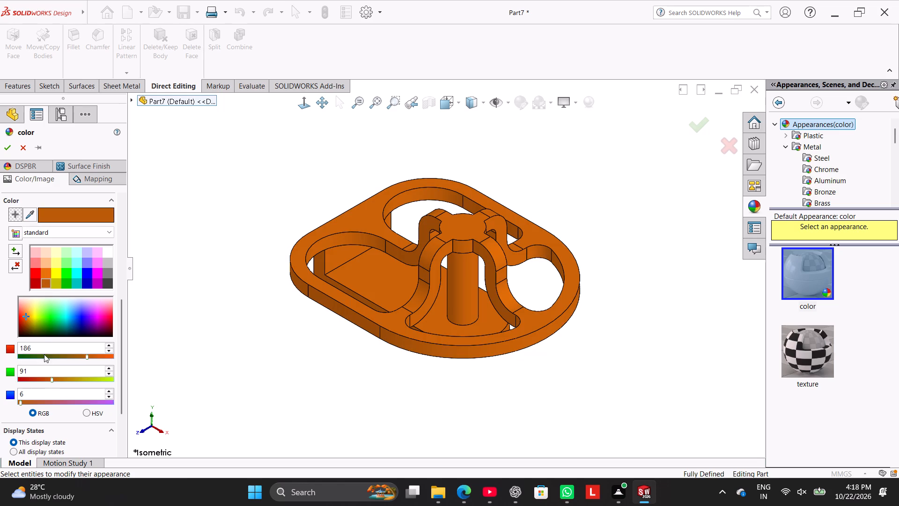
click(44, 379)
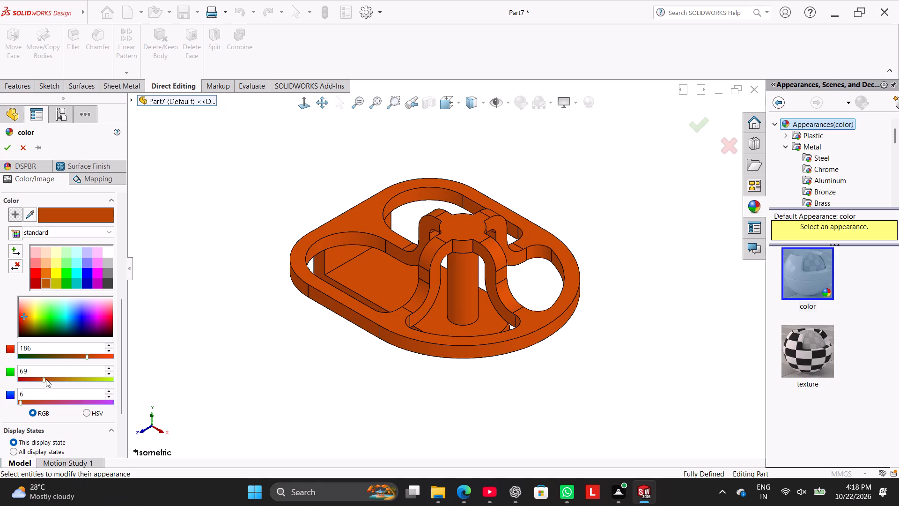
click(49, 379)
click(92, 355)
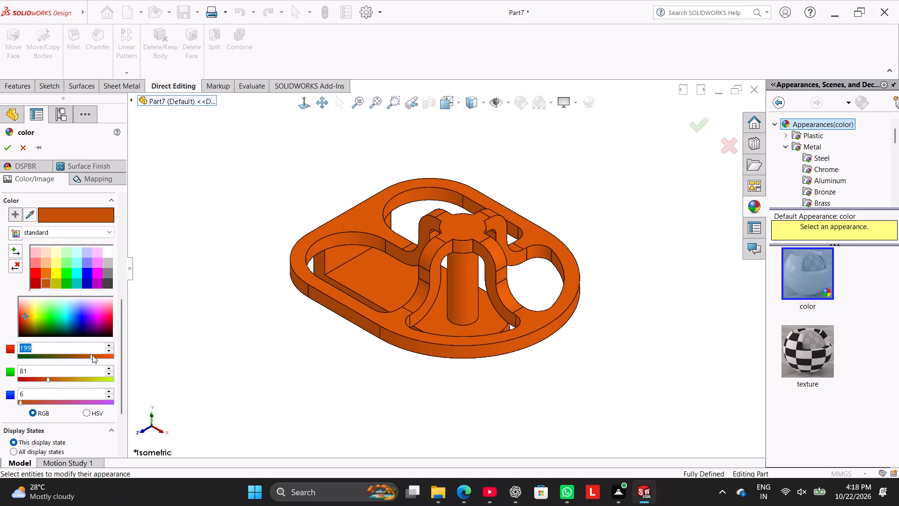
click(88, 357)
click(7, 147)
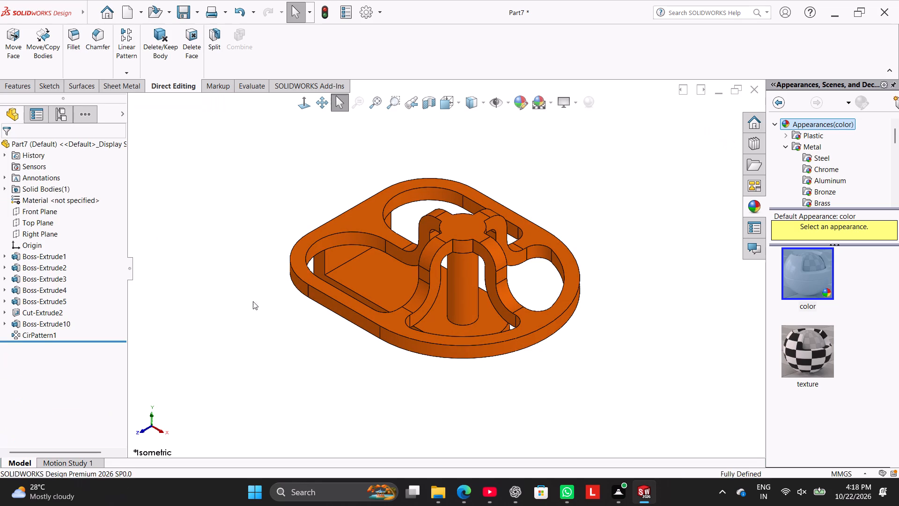
Save the part as Circular Support and Ribbed Mounting Plate, copying the run name from the ChatGPT conversation in the browser.
right_drag(256, 322, 404, 183)
click(195, 13)
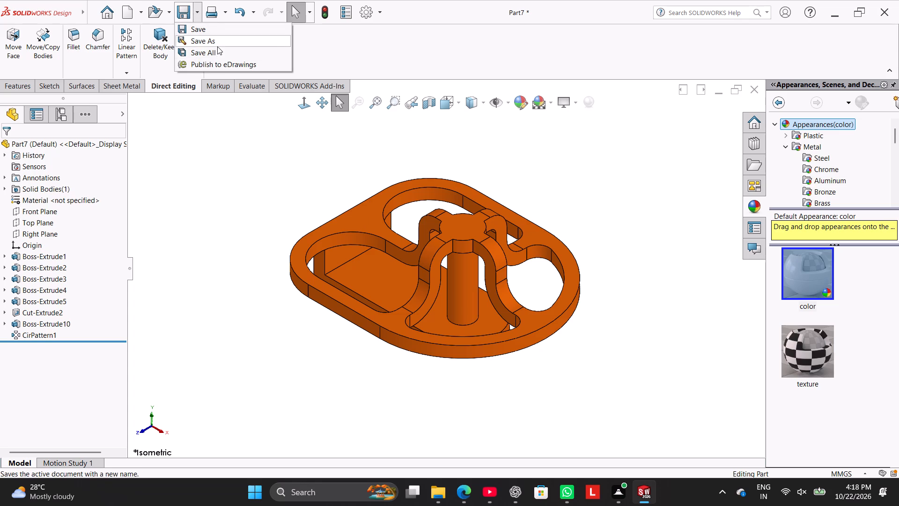
click(217, 44)
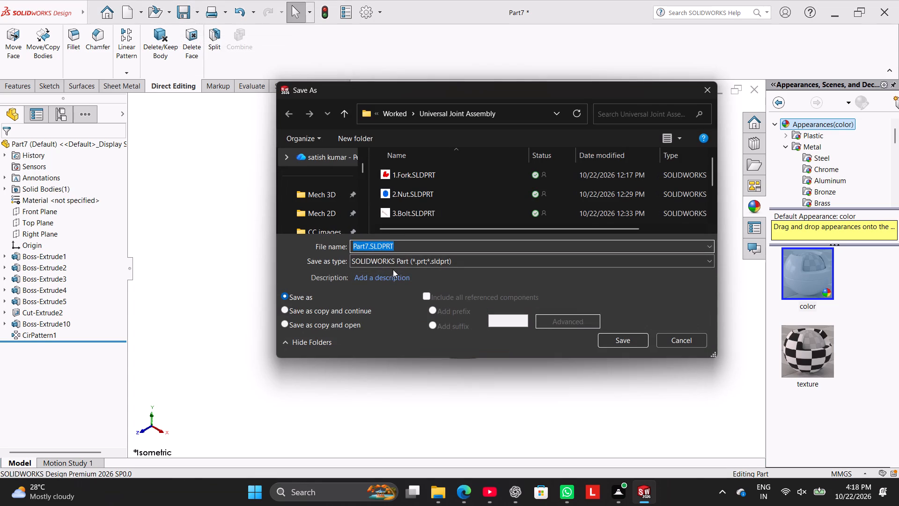
key(ctrl+v)
click(520, 491)
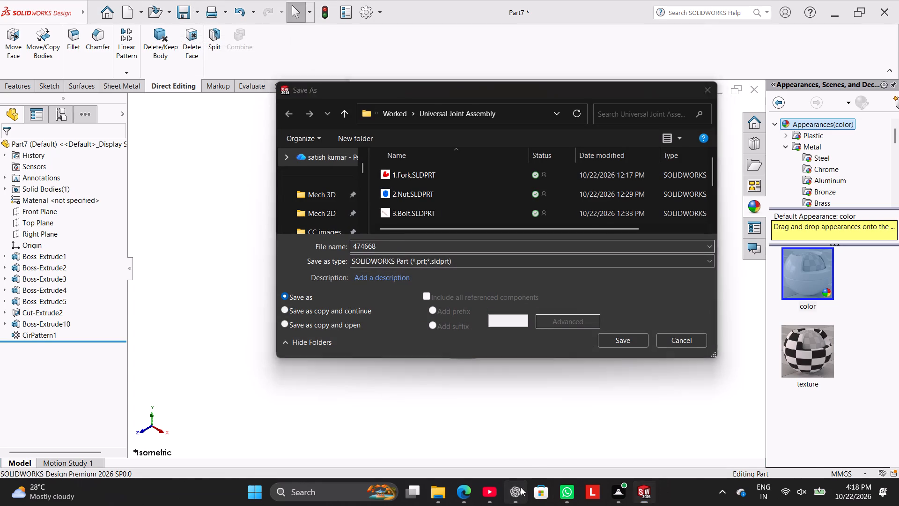
click(754, 178)
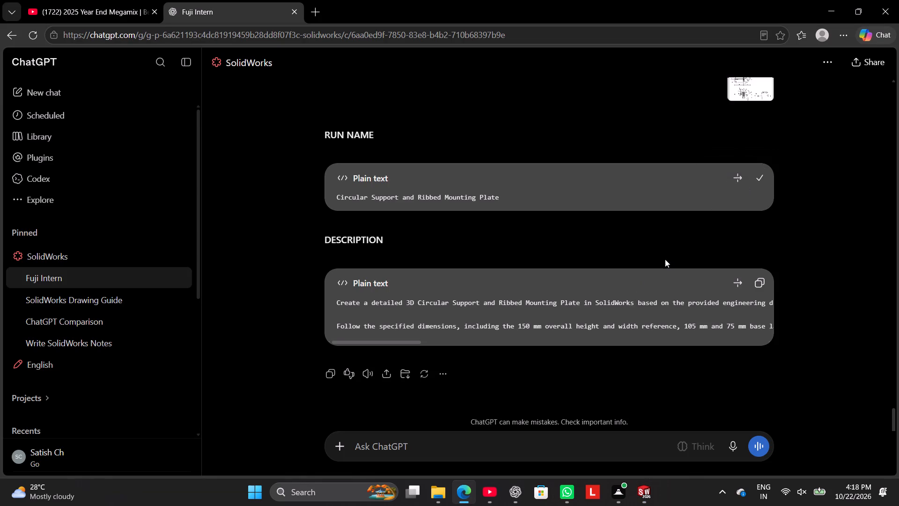
scroll(665, 259, up, 1)
click(645, 492)
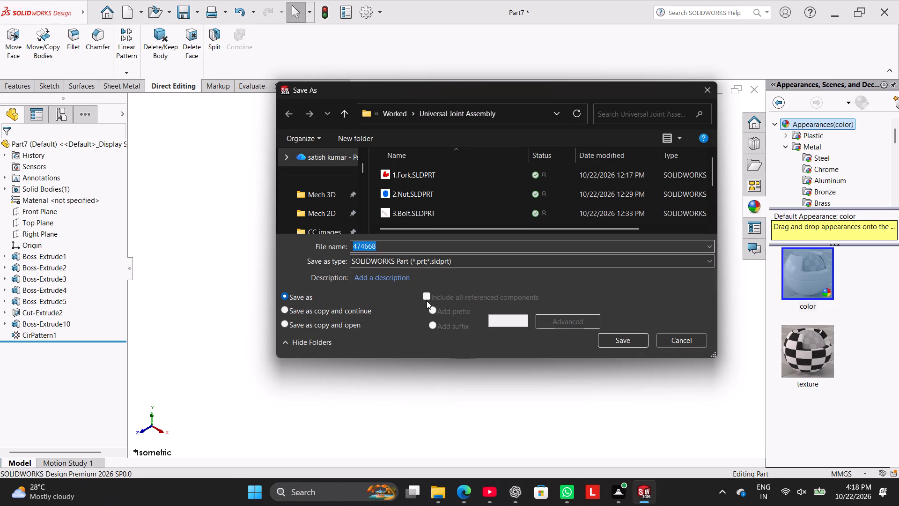
key(ctrl+v)
click(617, 340)
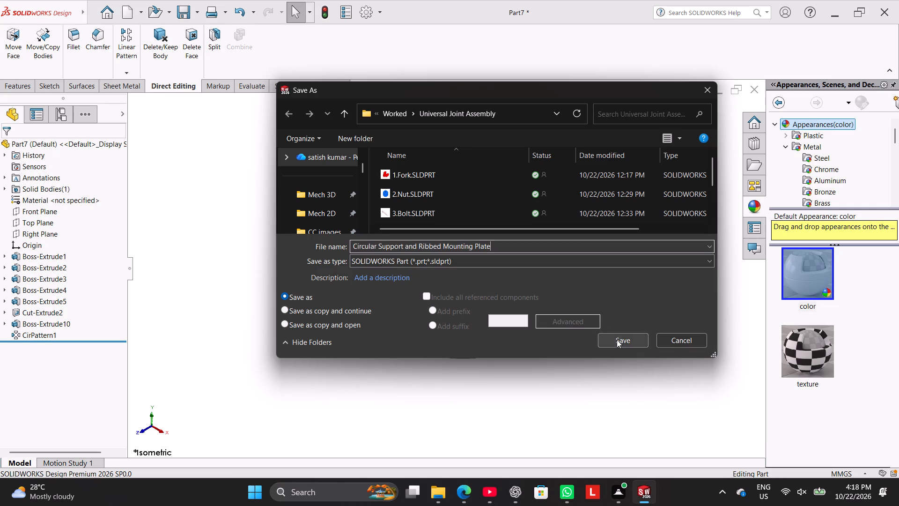
Save a PDF copy of the part under the same name, Circular Support and Ribbed Mounting Plate.
click(199, 11)
click(216, 41)
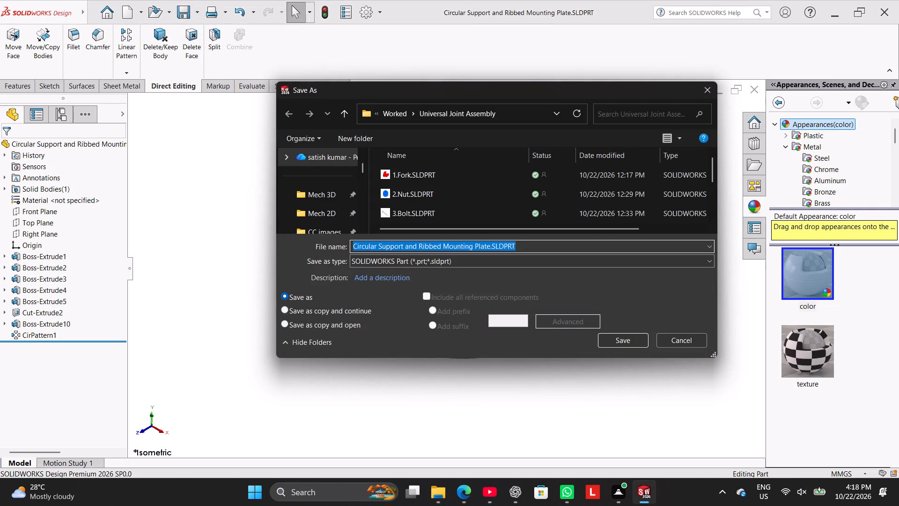
click(494, 262)
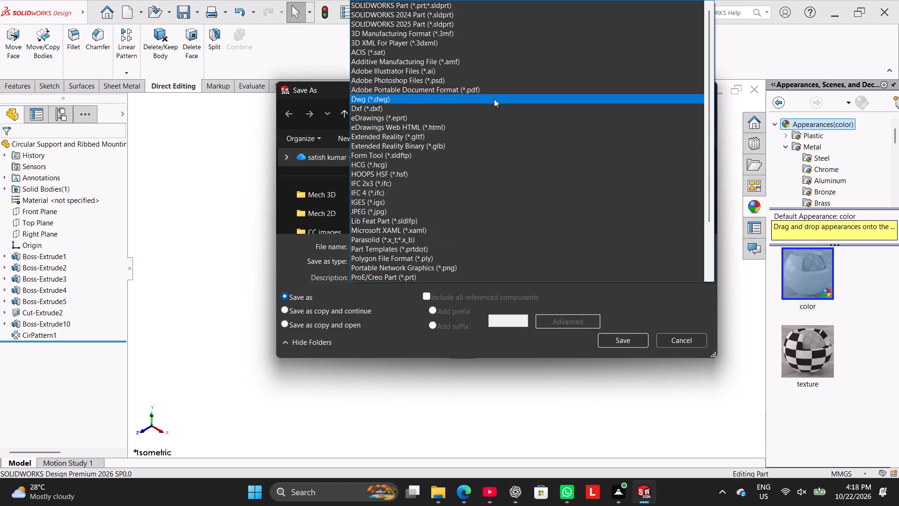
click(496, 93)
click(615, 361)
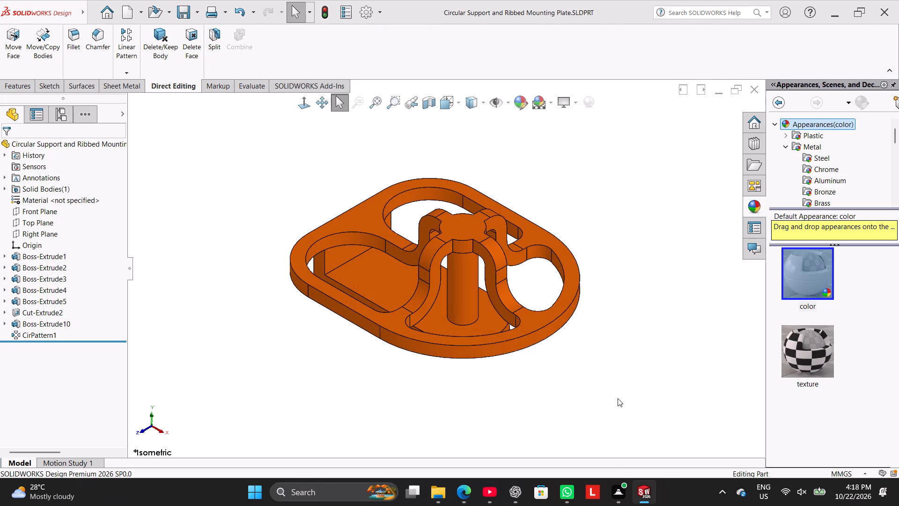